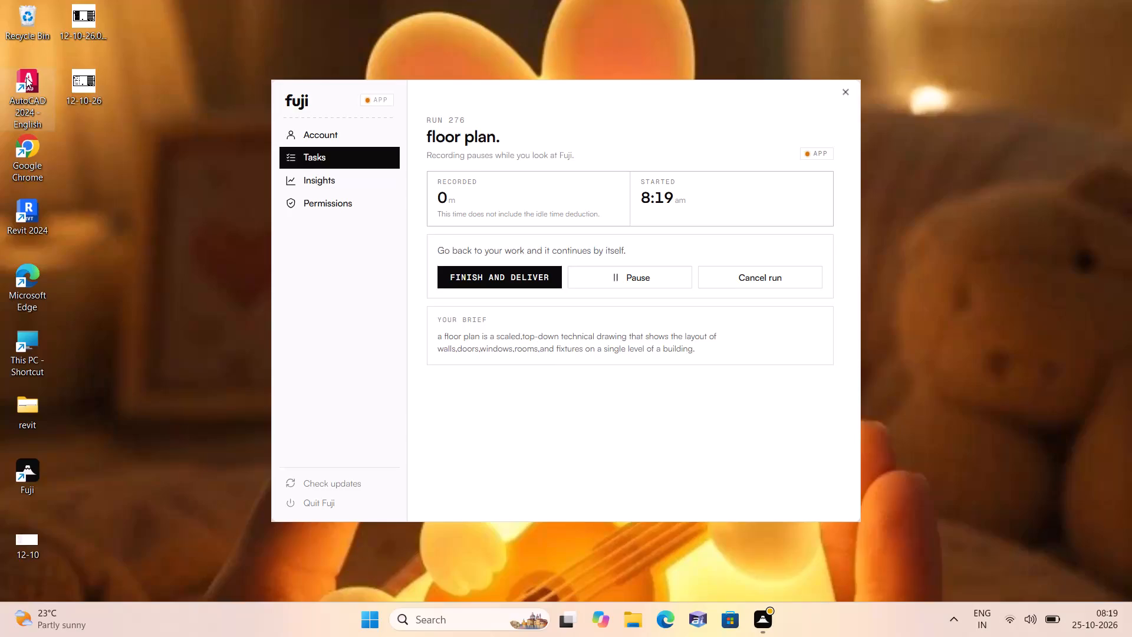
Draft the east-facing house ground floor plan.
Launch AutoCAD 2024 and start a new blank drawing.
left_click(26, 77)
left_click(26, 77)
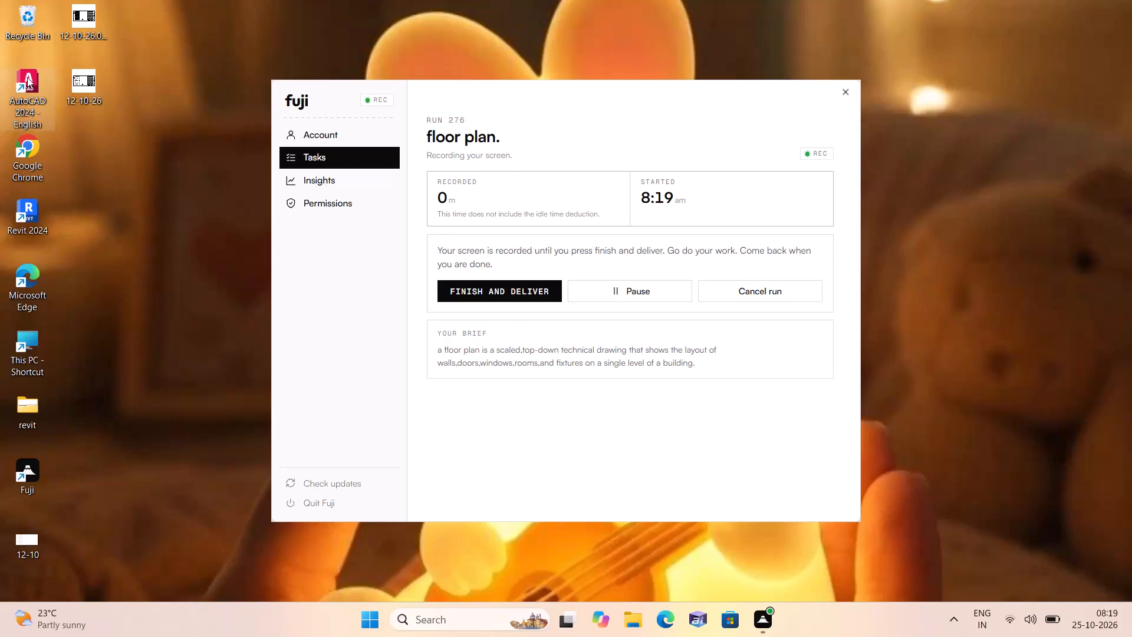
left_click(36, 87)
double_click(32, 80)
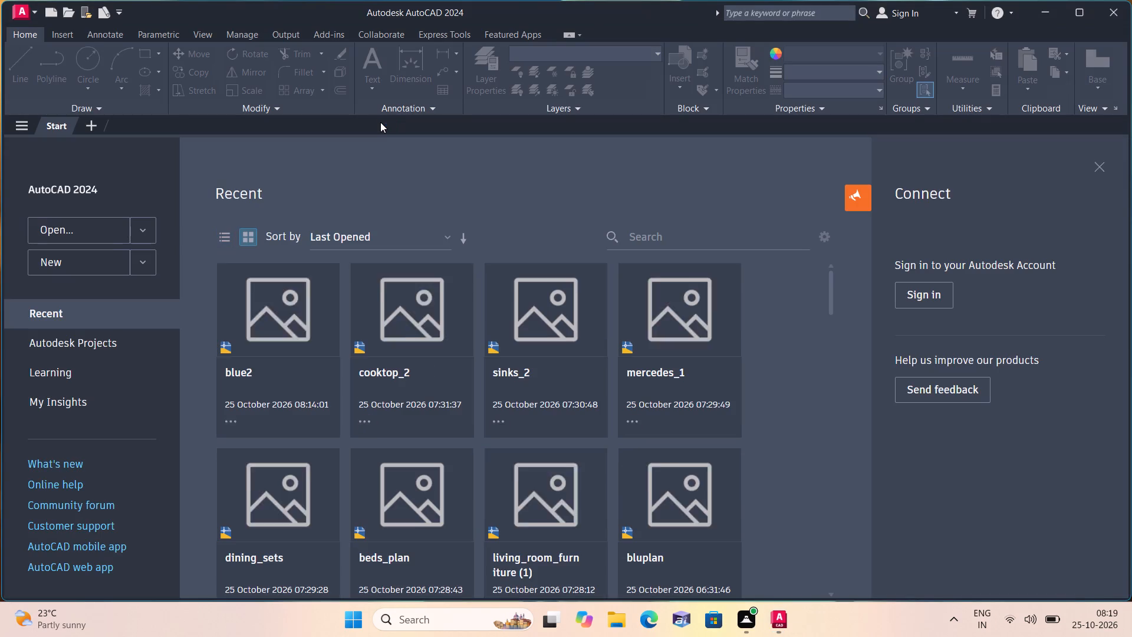
type("lim")
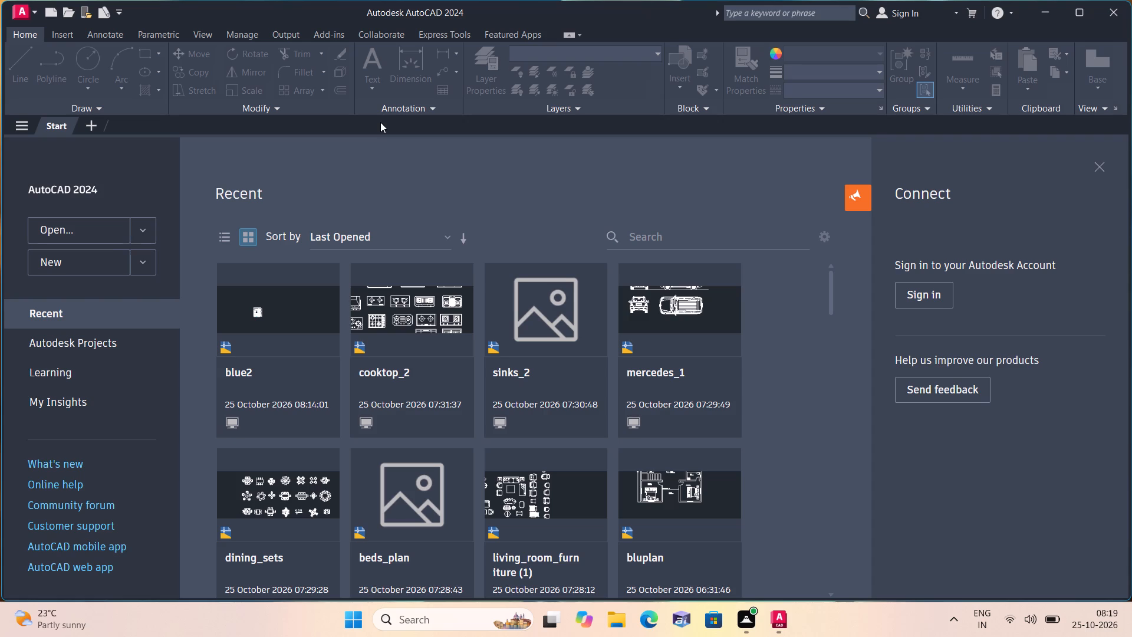
left_click(104, 265)
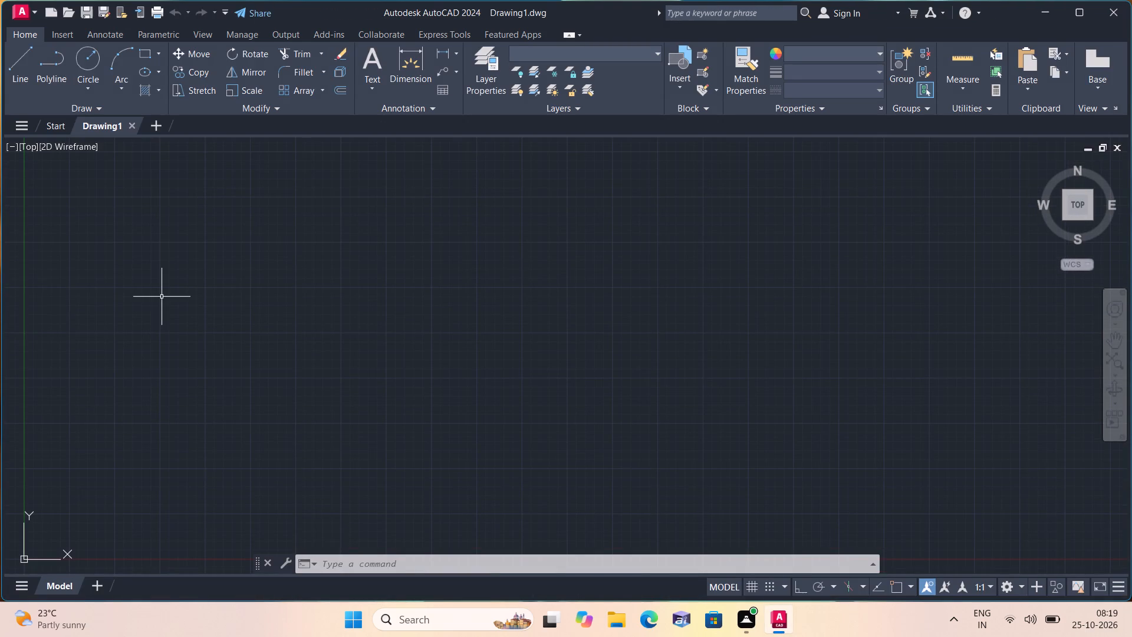
Set the model space limits from 0,0 to 1000,1000.
type("lim")
key("space")
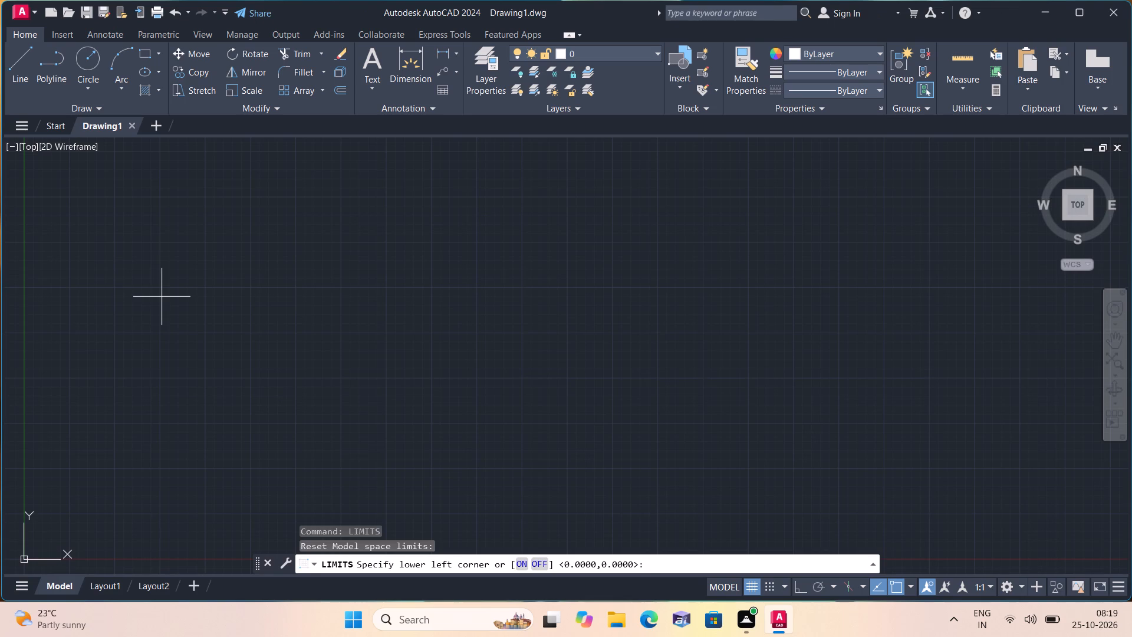
key("0")
key("comma")
type("0")
key("space")
type("1000")
key("comma")
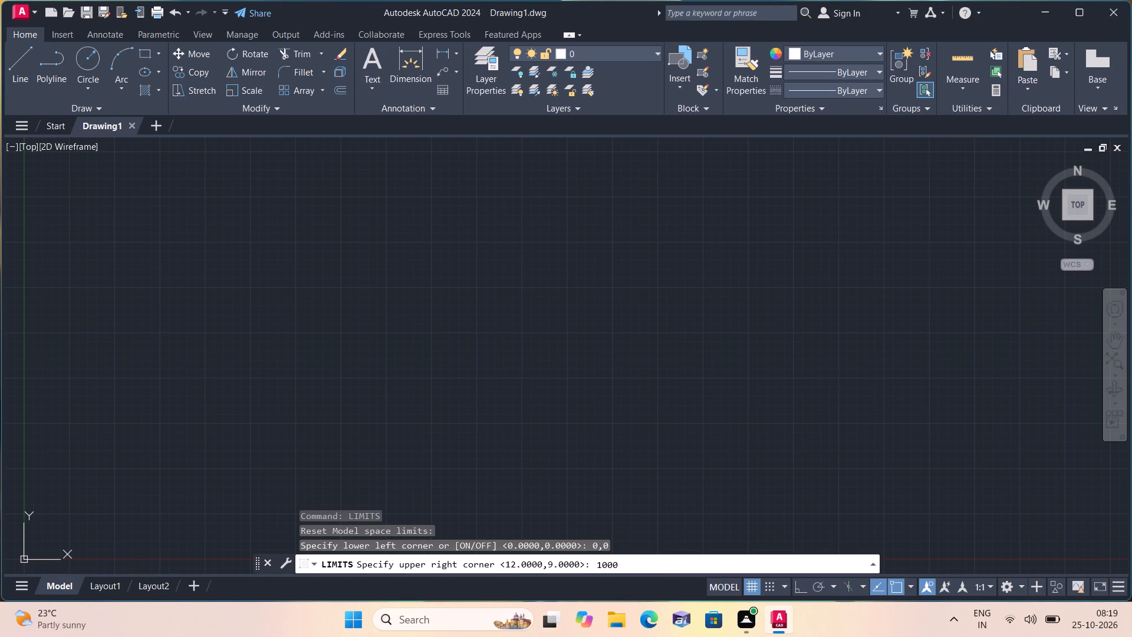
type("1000")
key("space")
Configure the drawing units to Engineering length type with a precision of 0'-0".
type("un")
key("space")
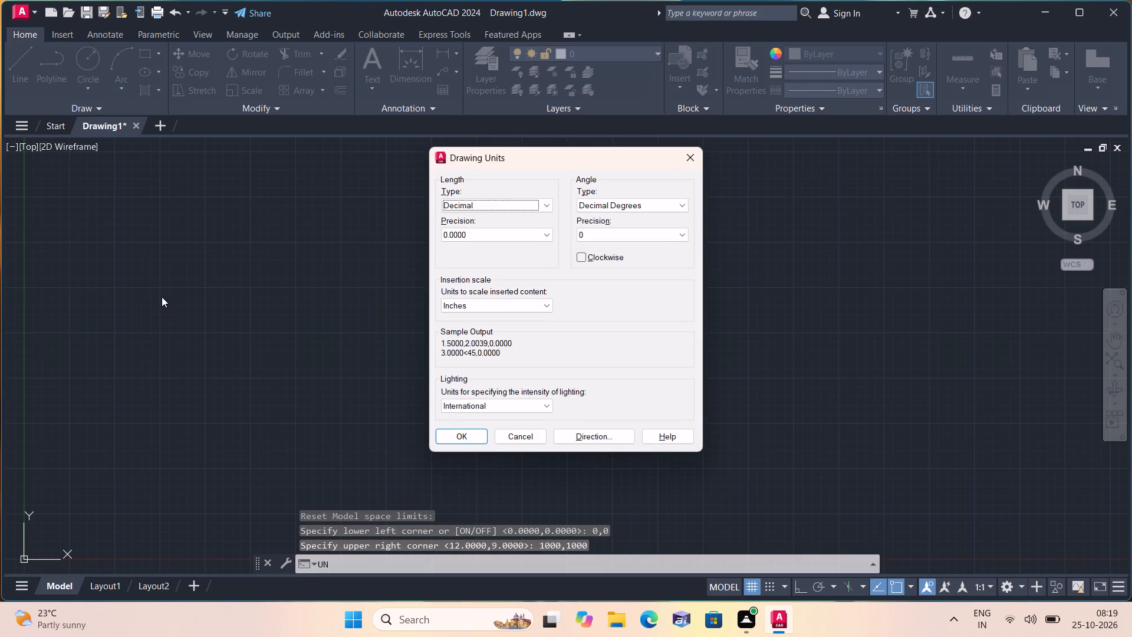
left_click(491, 205)
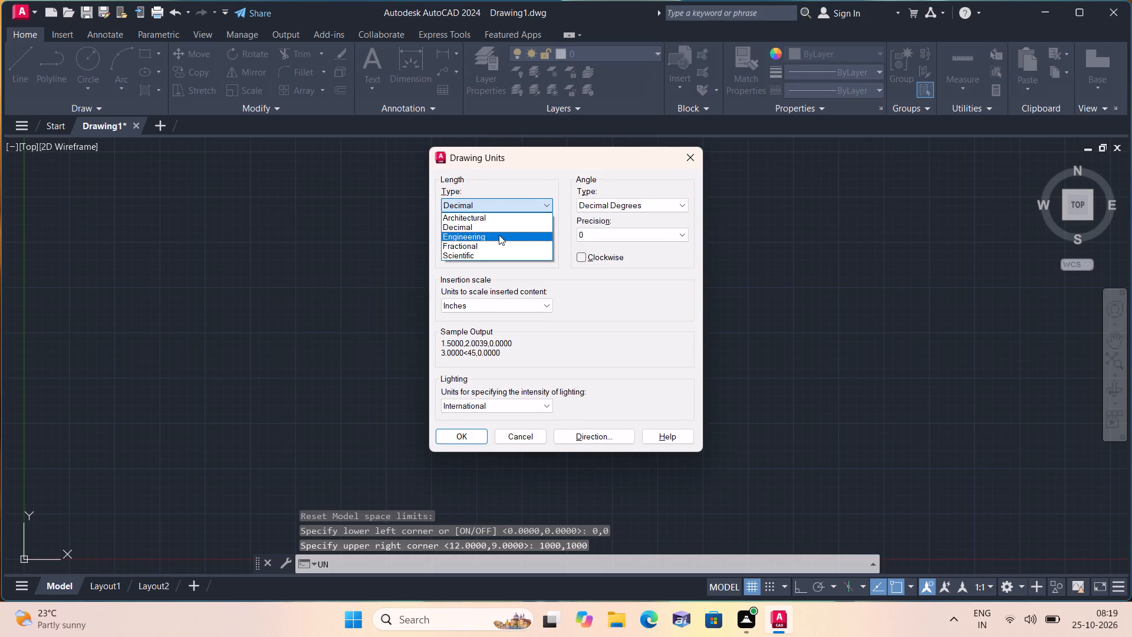
left_click(496, 234)
left_click(496, 232)
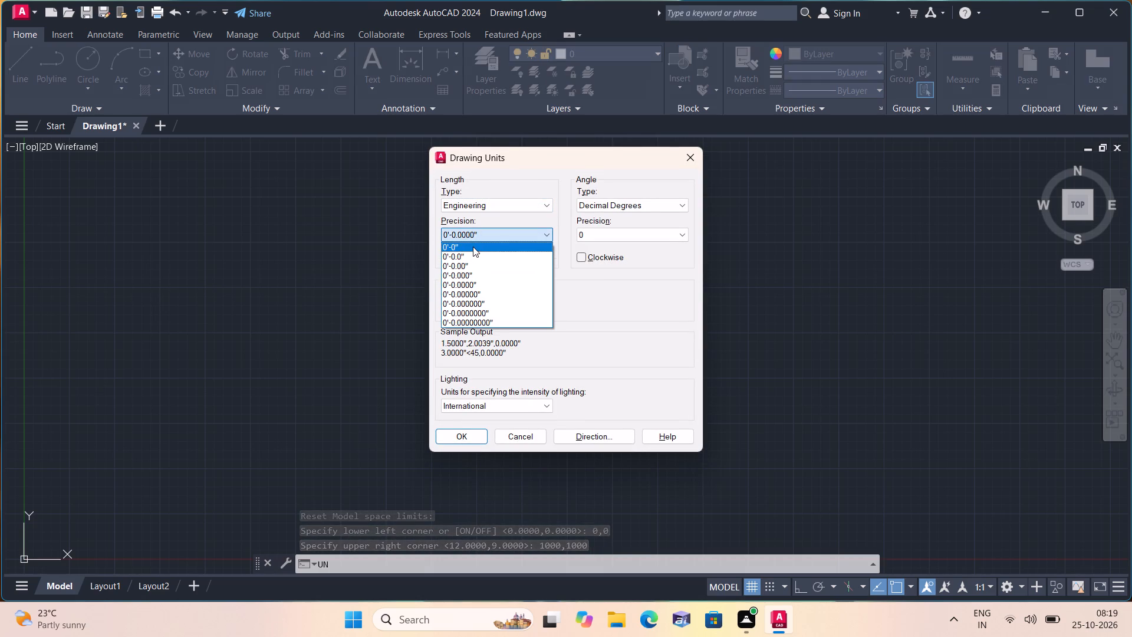
left_click(473, 247)
left_click(462, 437)
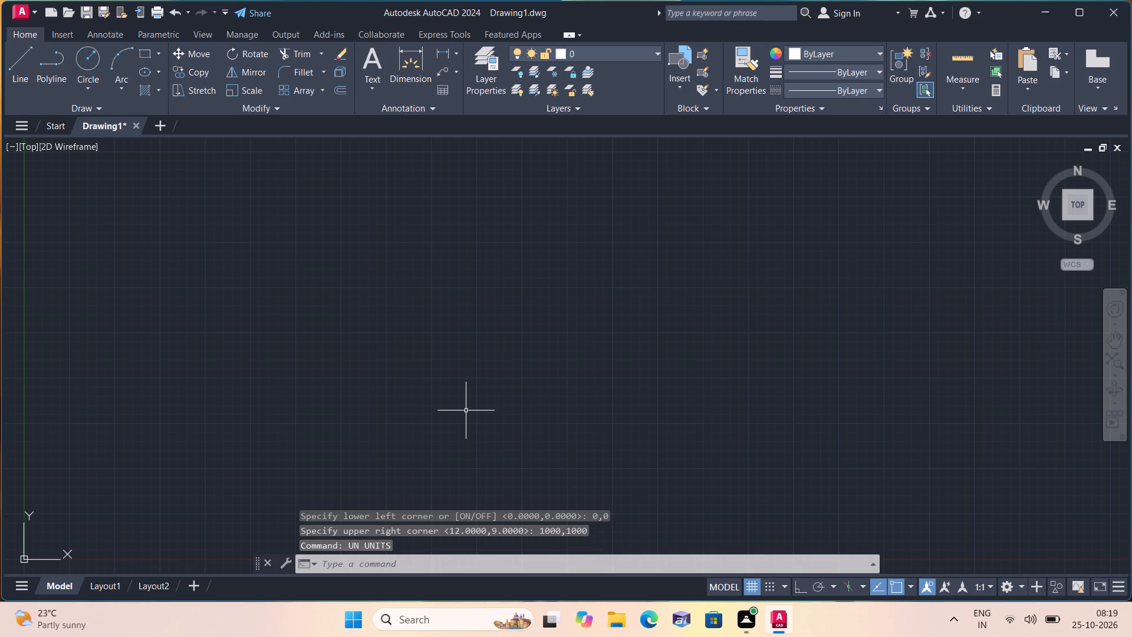
Modify the Standard dimension style's primary units to Engineering format with 0'-0" precision and make the style current.
type("d")
key("space")
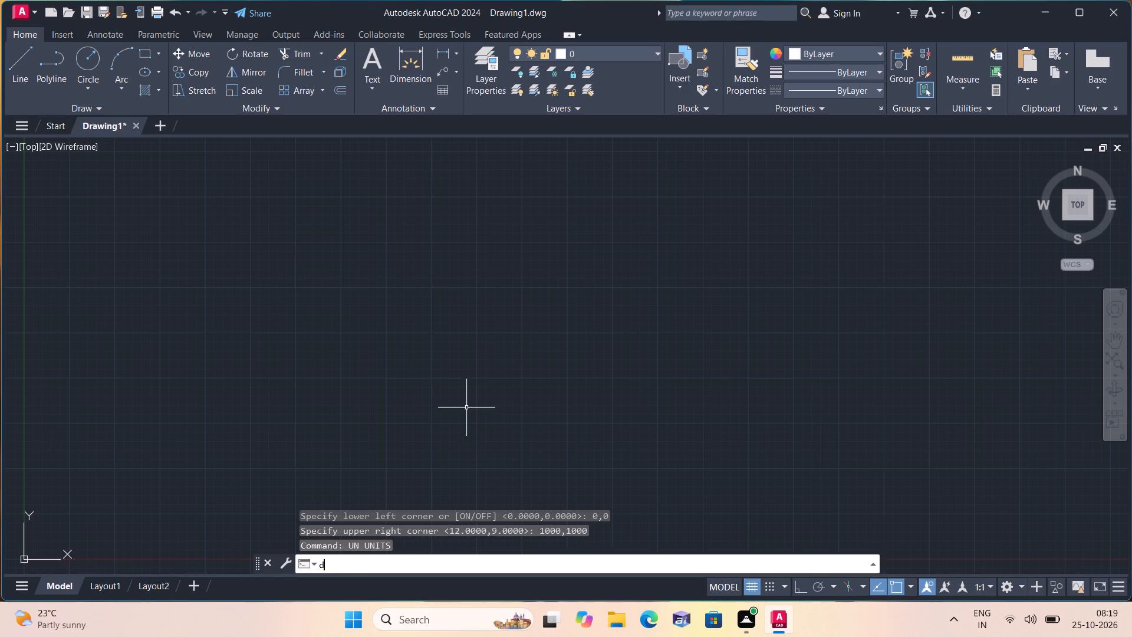
left_click(717, 275)
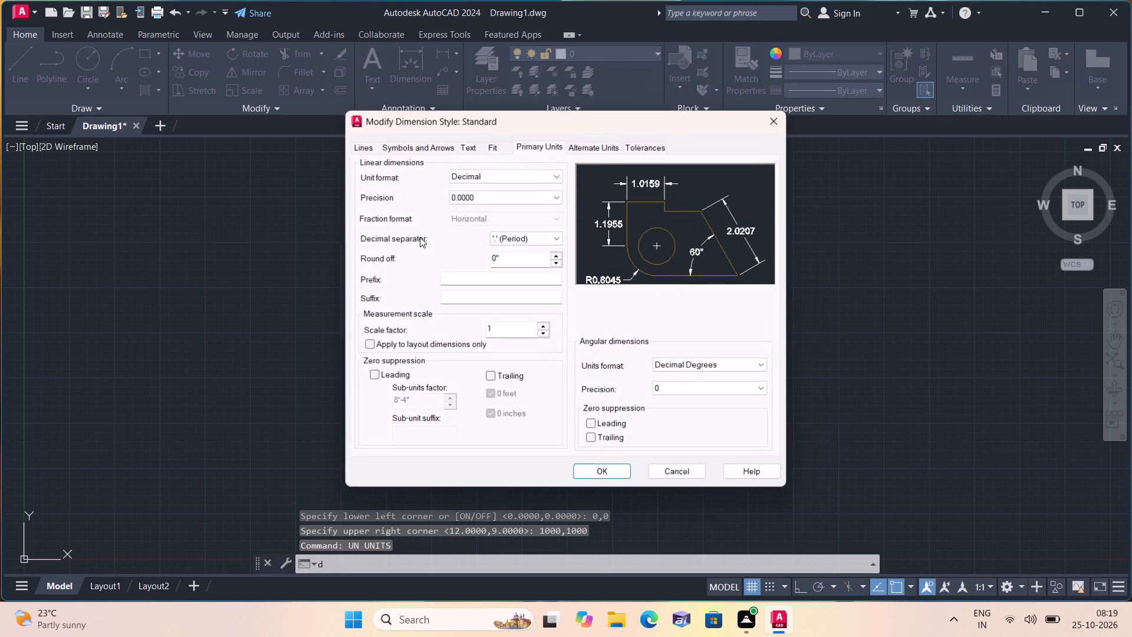
left_click(460, 176)
left_click(474, 203)
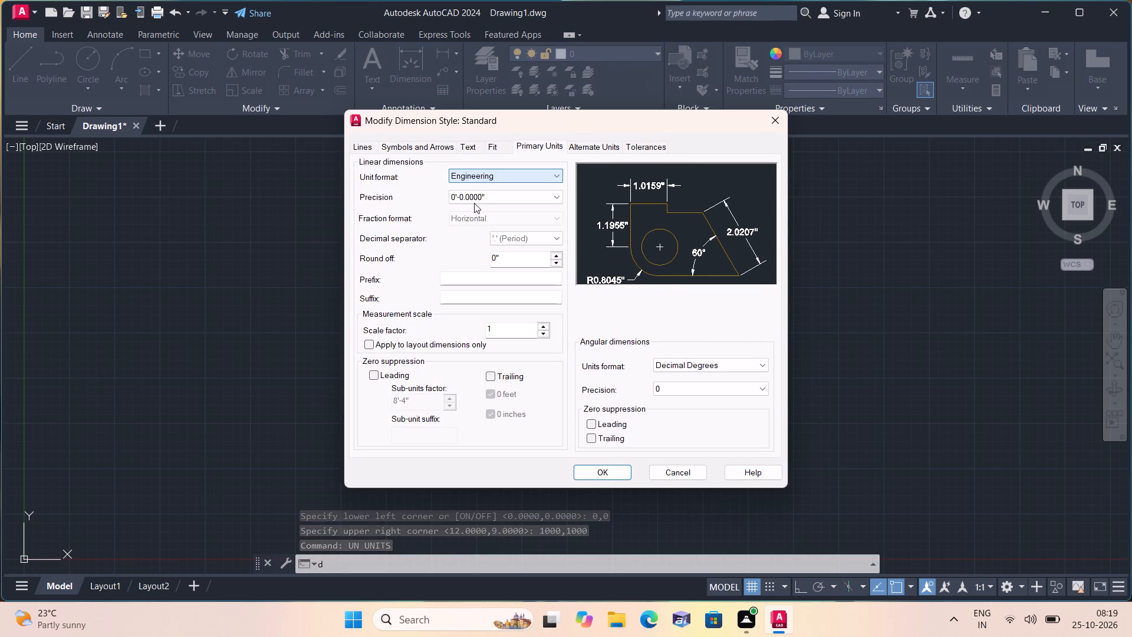
left_click(475, 197)
left_click(471, 208)
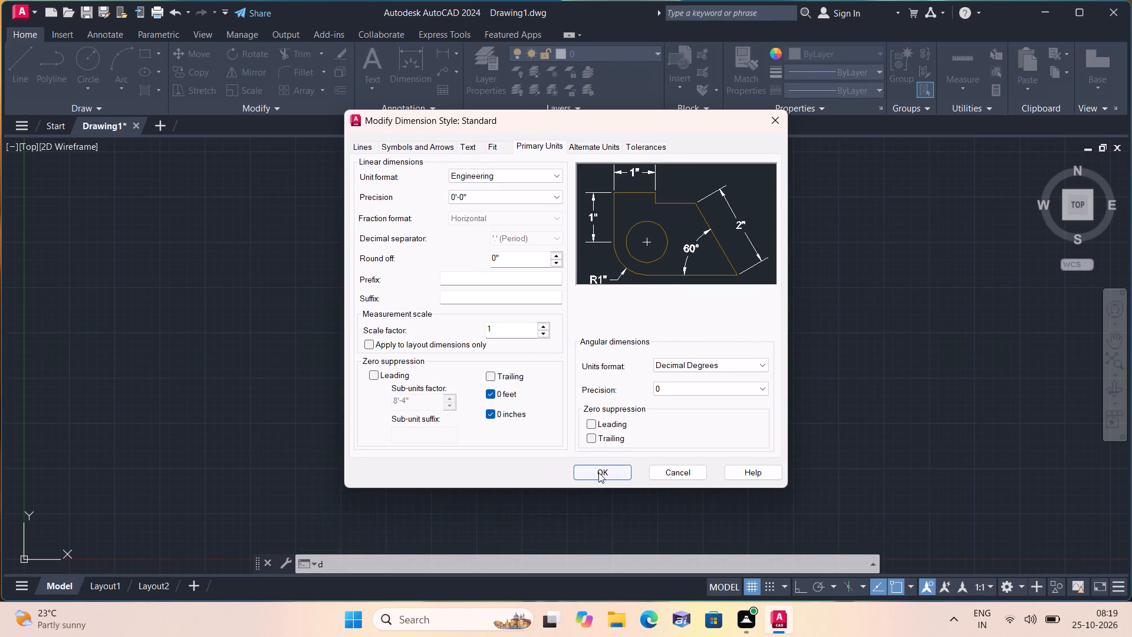
left_click(598, 473)
left_click(723, 226)
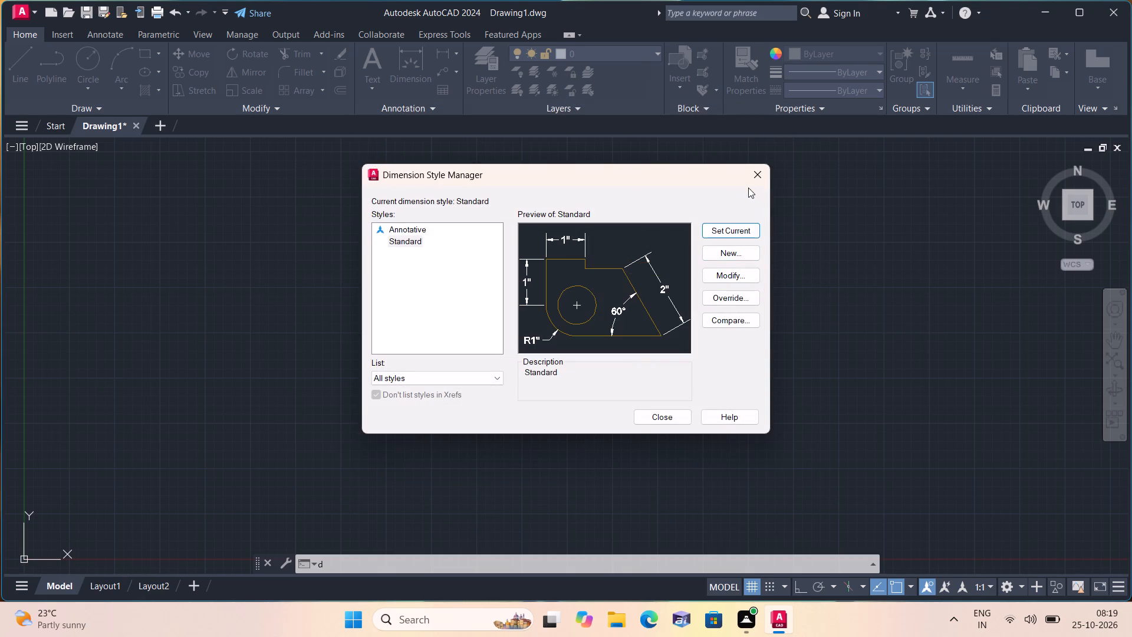
left_click(657, 415)
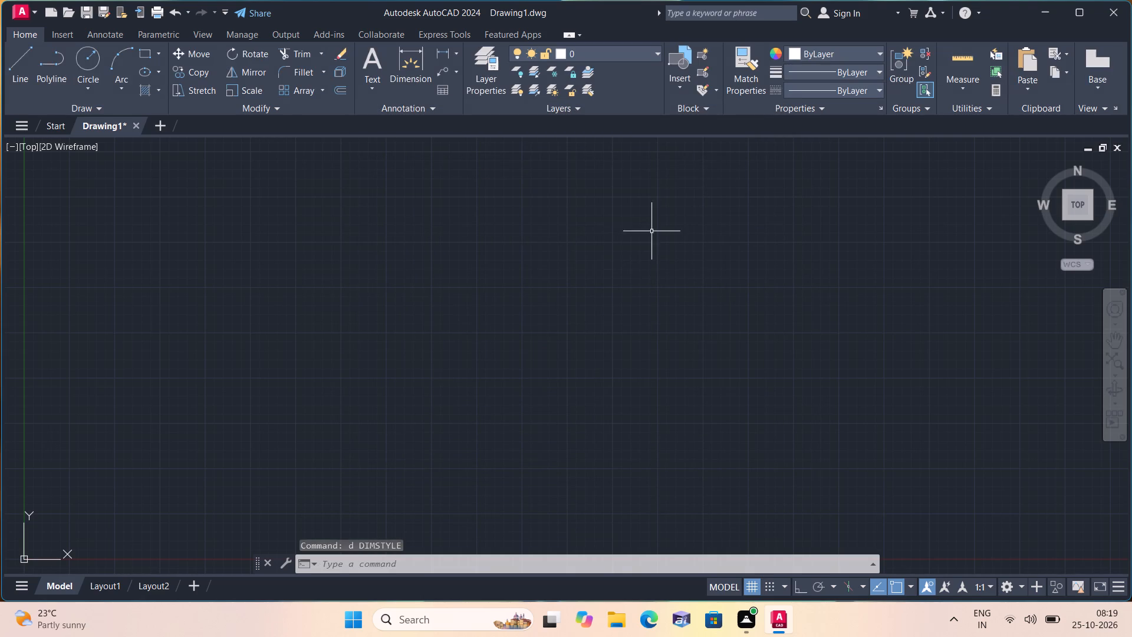
Draw one vertical and one horizontal construction line crossing each other above and to the right of the origin.
scroll(521, 240, "down", 1)
key("x")
type("l v")
key("space")
left_click(515, 305)
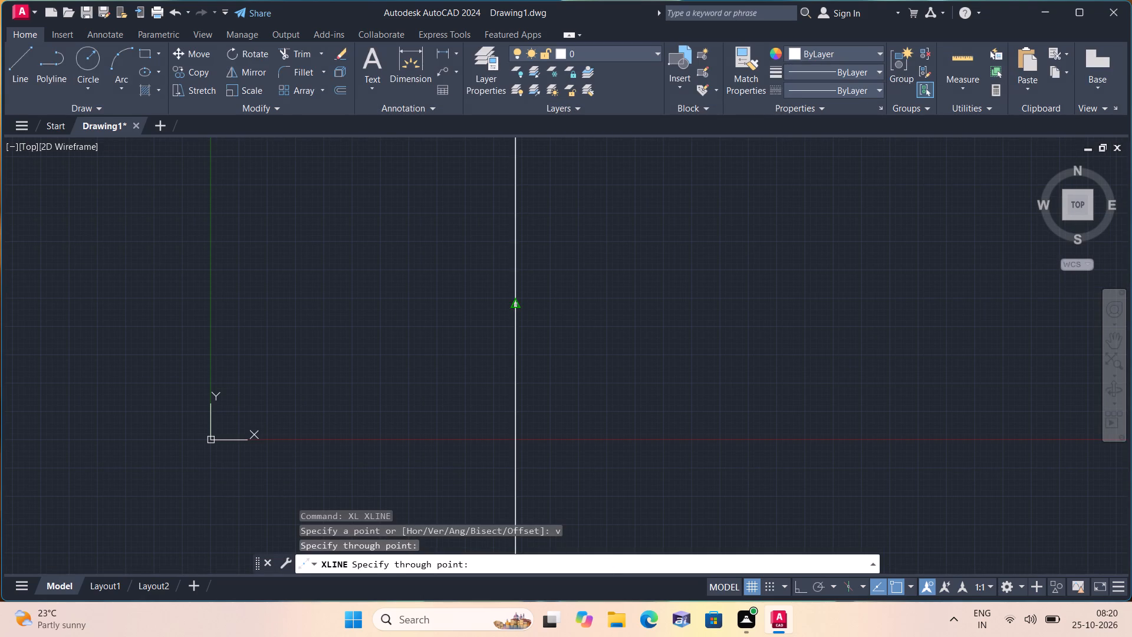
key("space")
key("space")
type("h")
key("space")
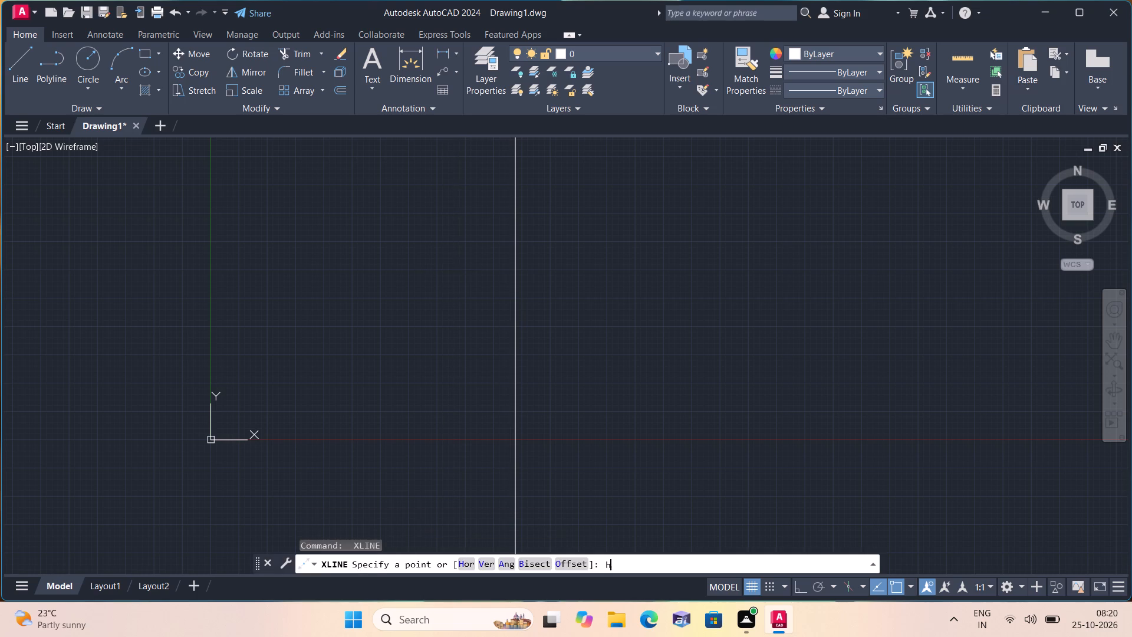
left_click(473, 290)
key("space")
Trim the construction lines above and to the left of their intersection so they form an upper-left corner.
scroll(459, 208, "down", 2)
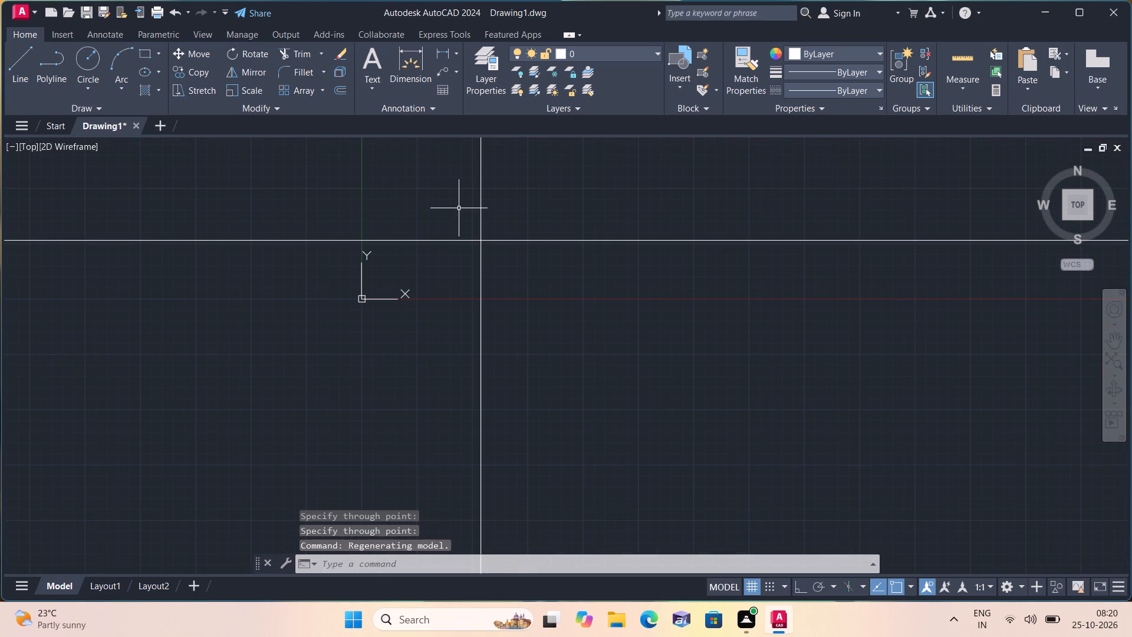
type("trim")
key("space")
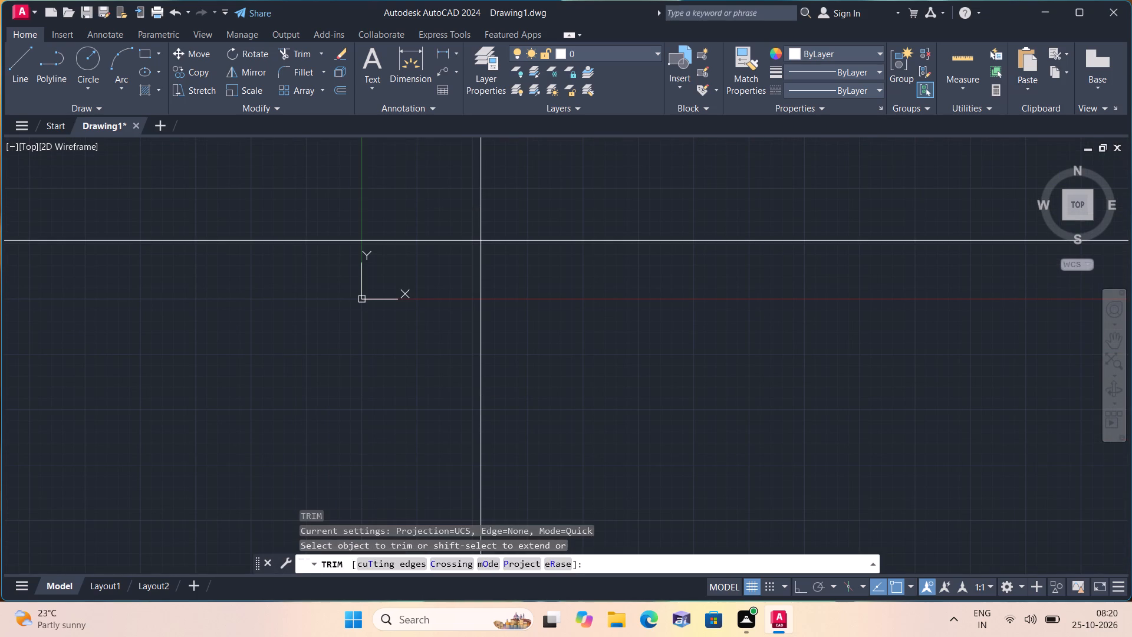
left_click_drag(532, 176, 422, 258)
key("space")
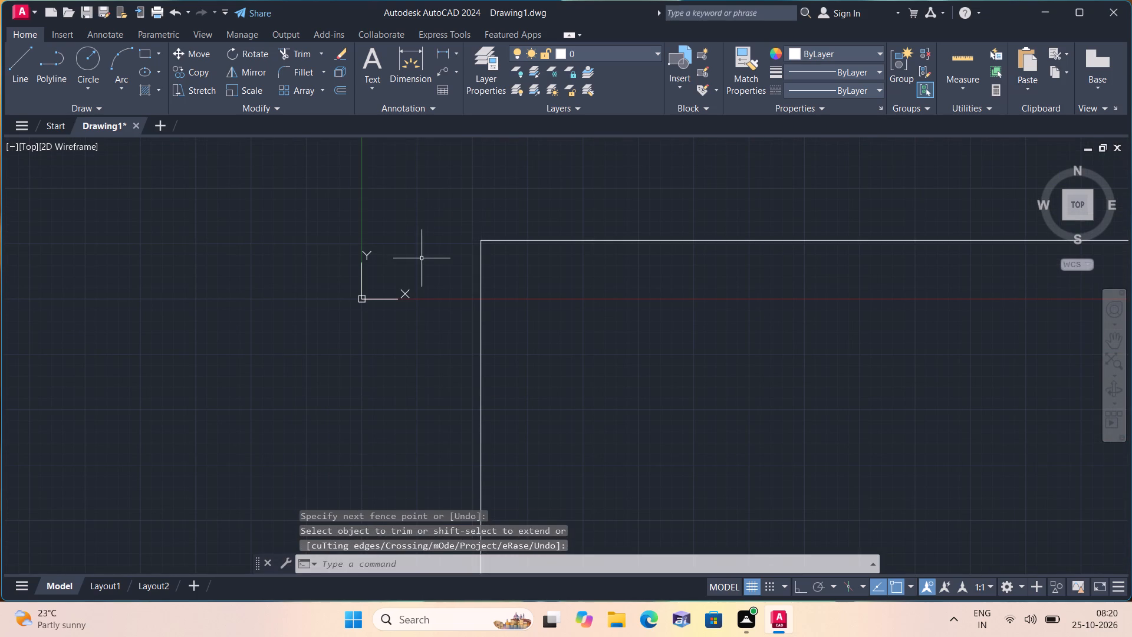
scroll(422, 258, "down", 1)
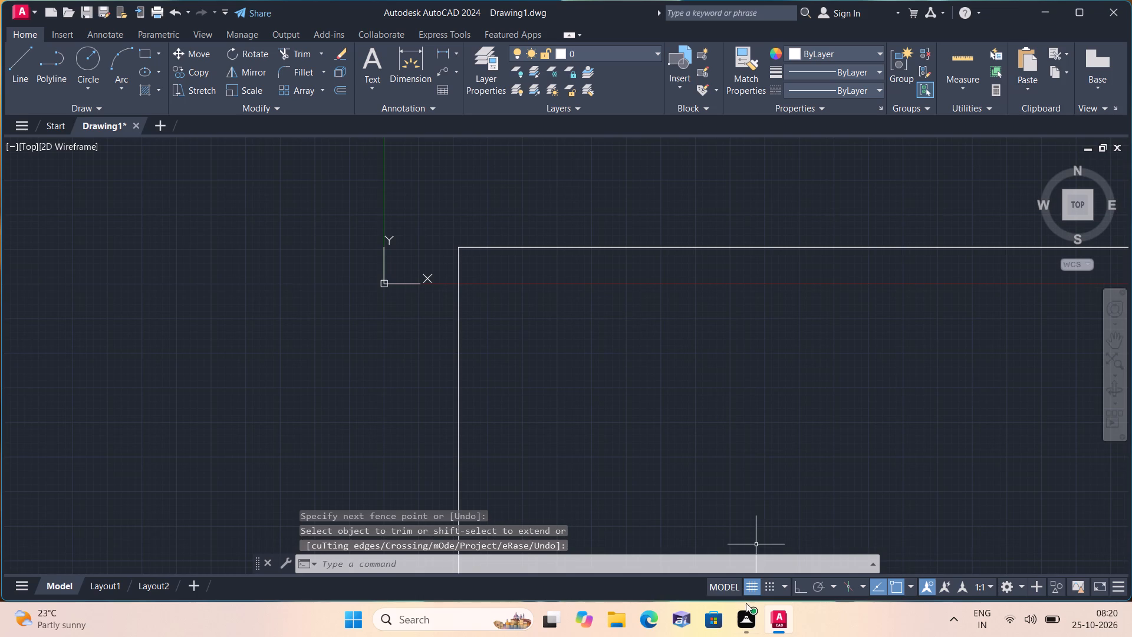
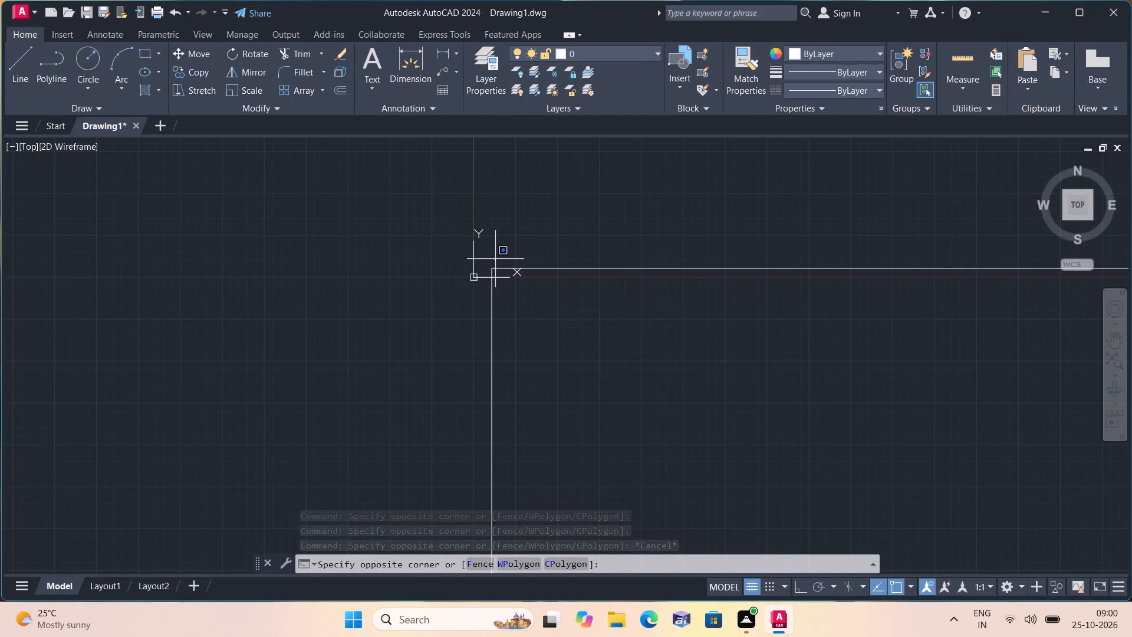
Offset the top horizontal and left vertical outer wall lines 9" inward to form the wall thickness.
key("Escape")
scroll(499, 240, "up", 2)
middle_click_drag(580, 345, 348, 243)
scroll(569, 343, "down", 1)
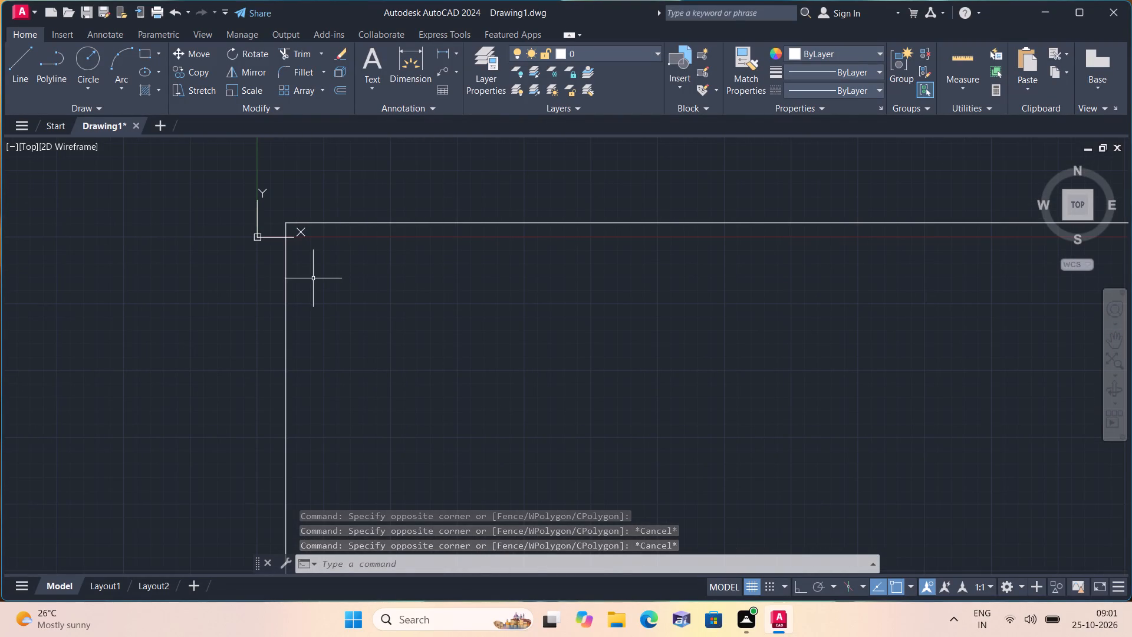
scroll(313, 278, "up", 1)
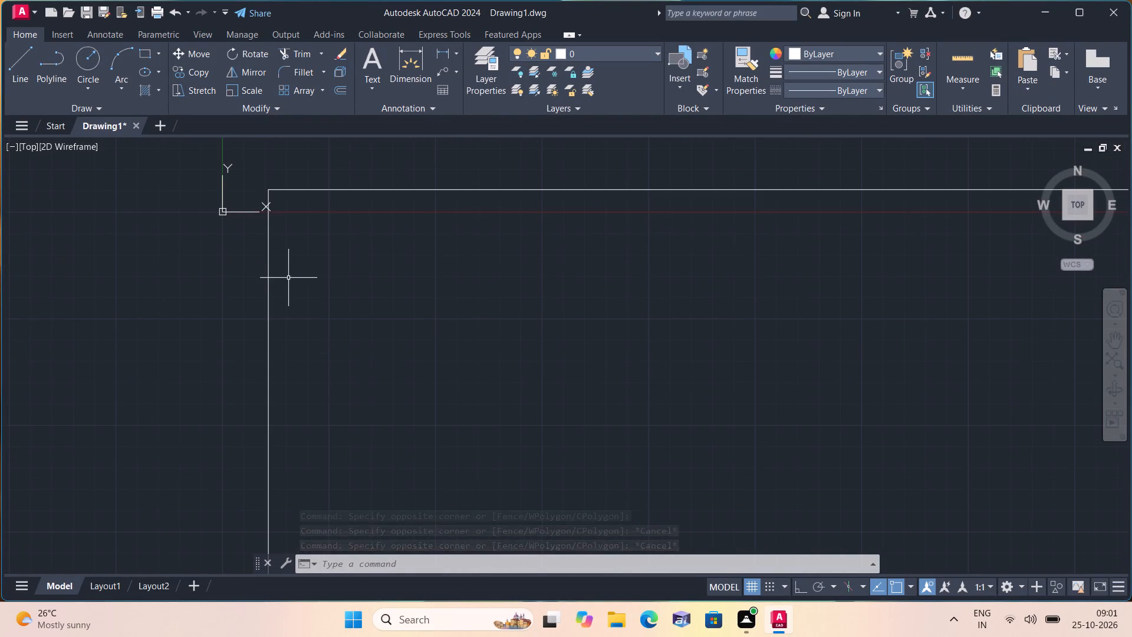
middle_click_drag(288, 272, 356, 344)
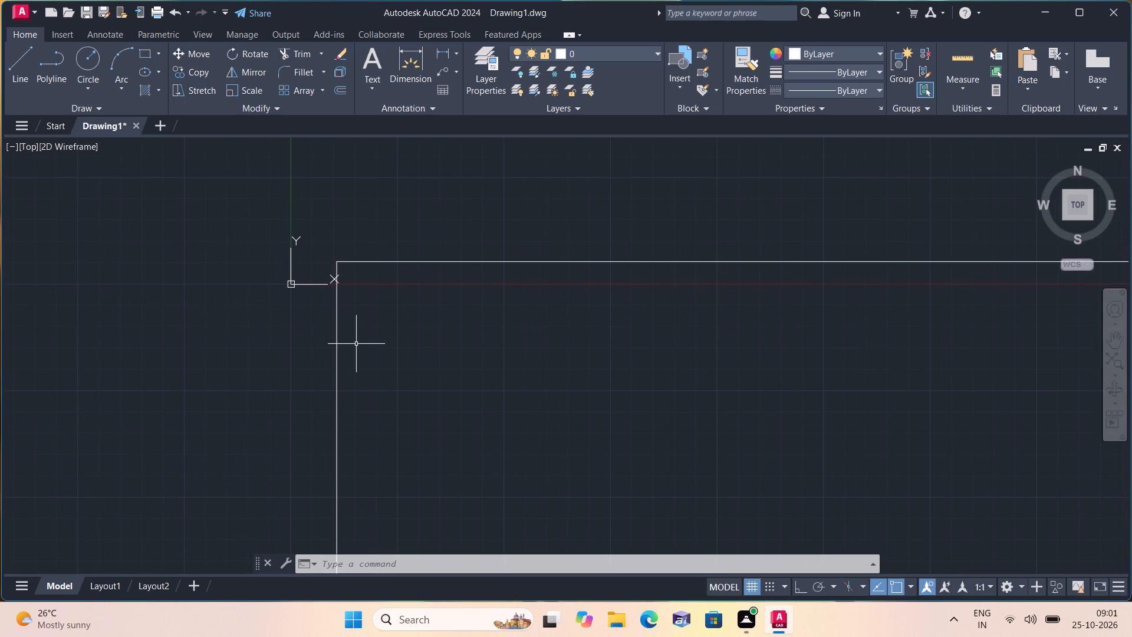
scroll(356, 344, "down", 1)
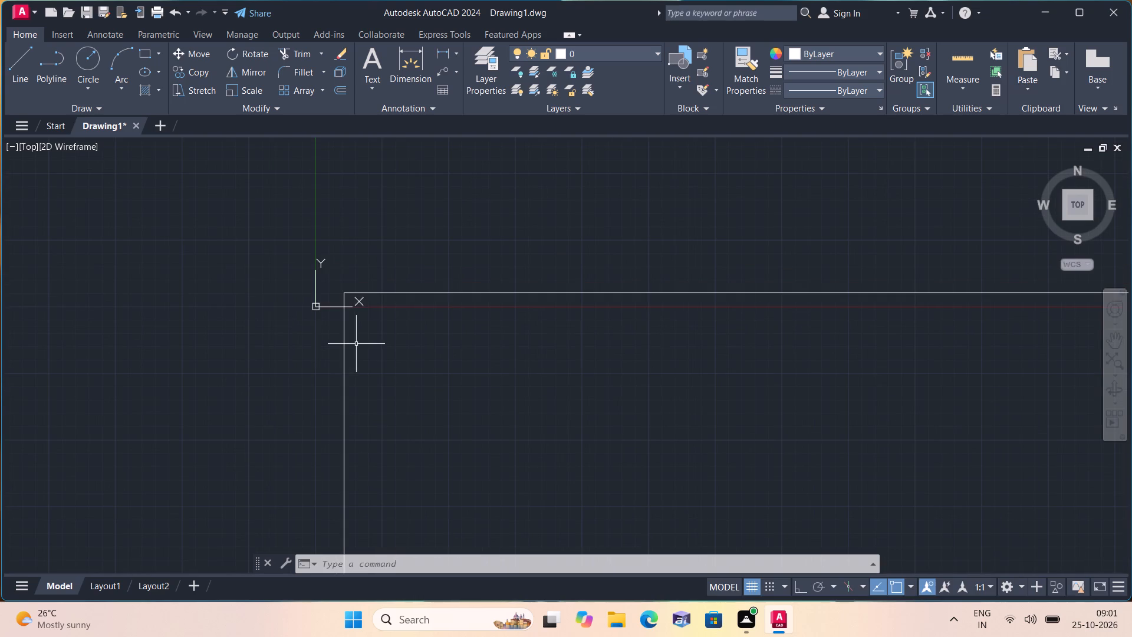
scroll(381, 281, "up", 1)
middle_click_drag(379, 281, 228, 219)
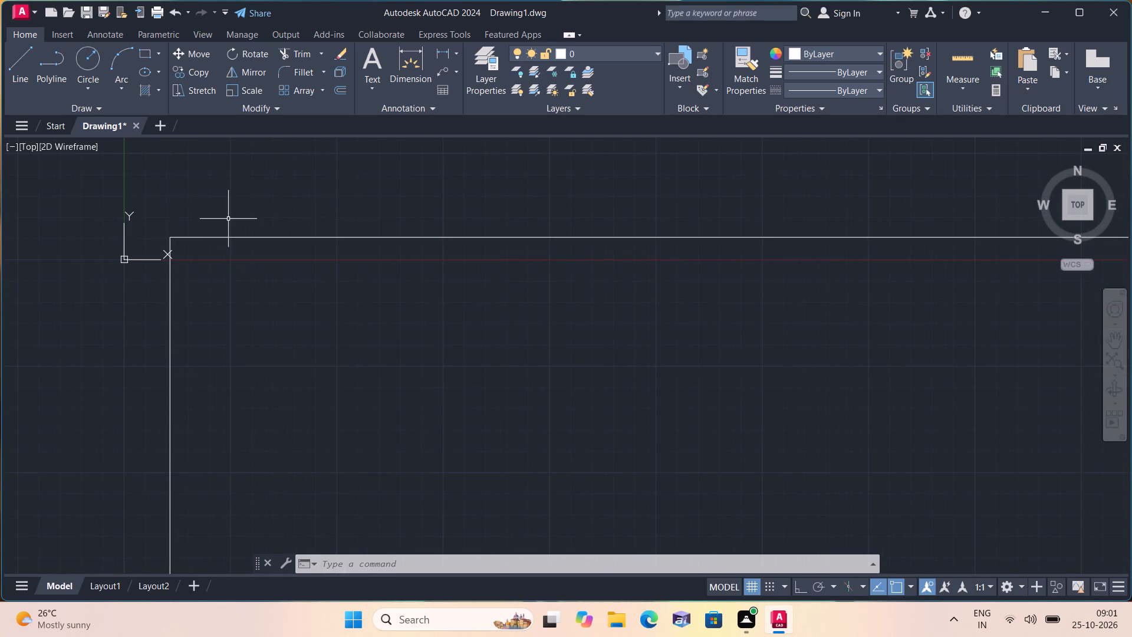
type("off")
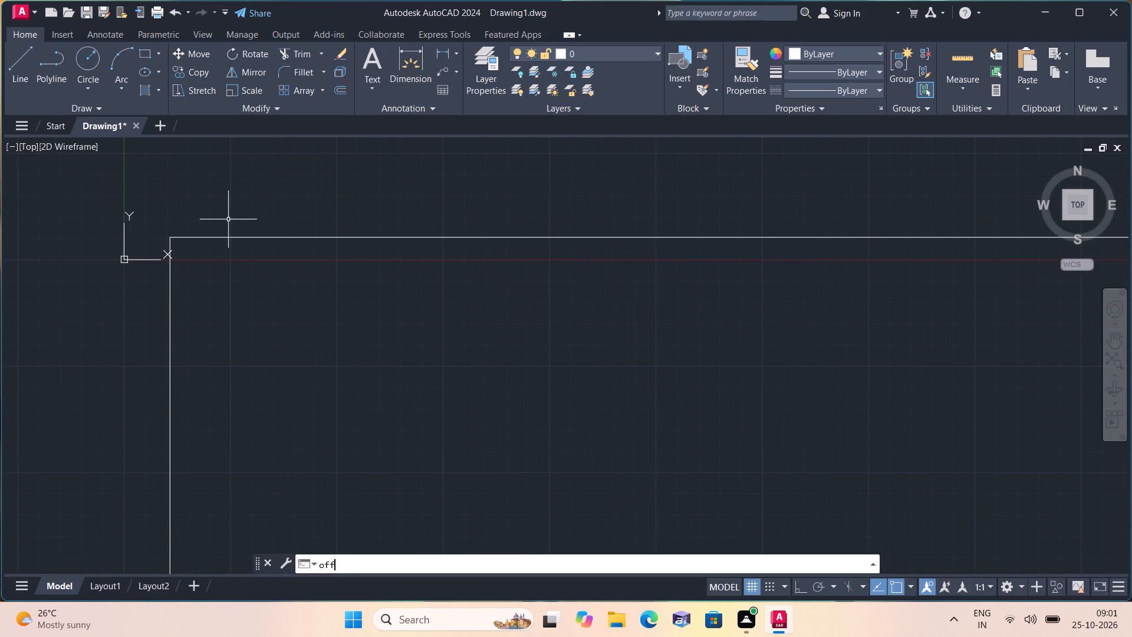
key("space")
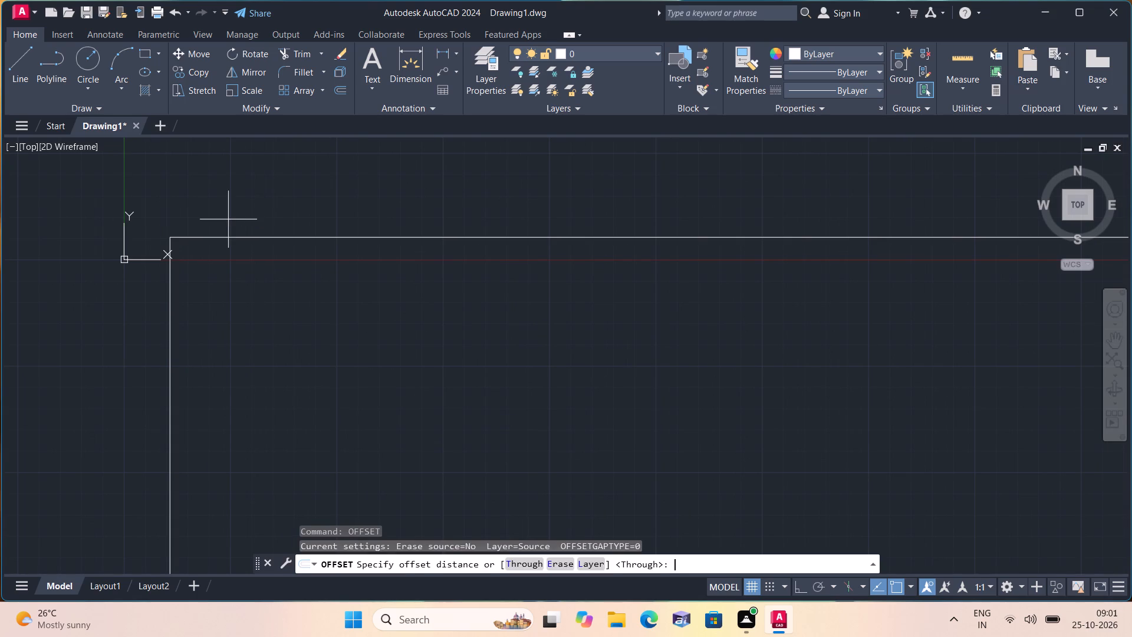
type("9\"")
key("space")
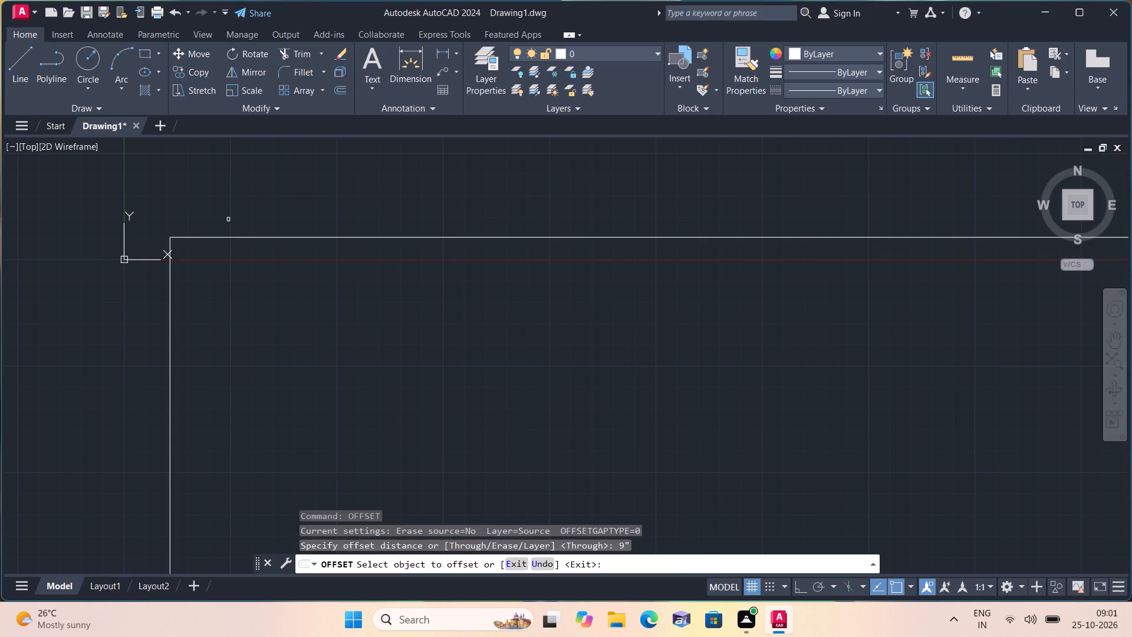
scroll(210, 242, "up", 2)
left_click(223, 231)
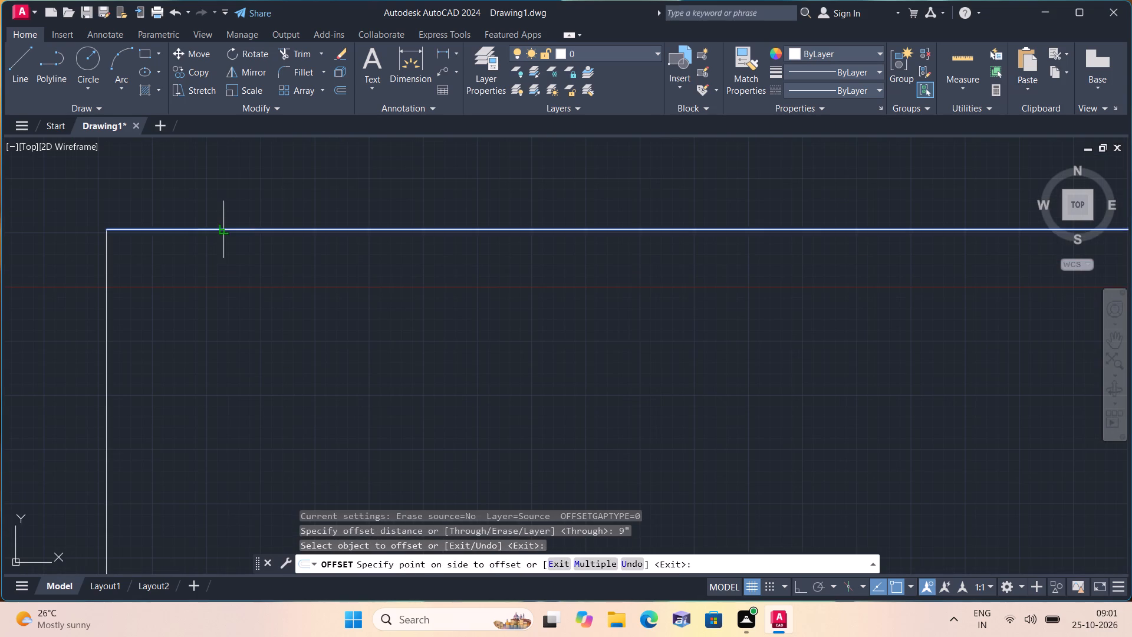
left_click(216, 307)
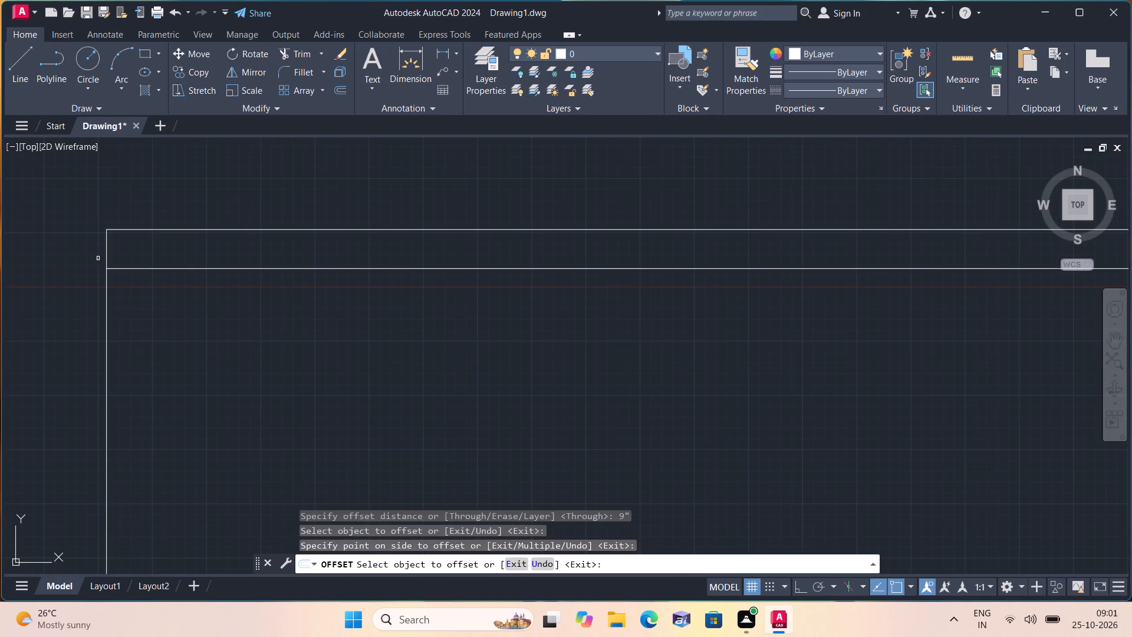
left_click(103, 257)
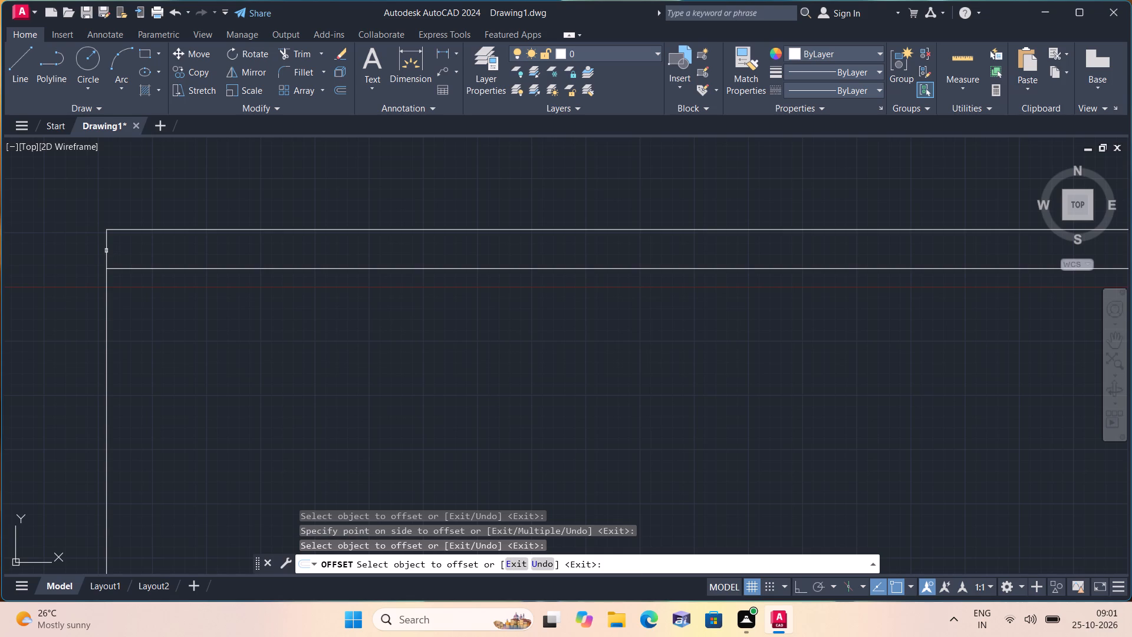
left_click(106, 251)
left_click(169, 257)
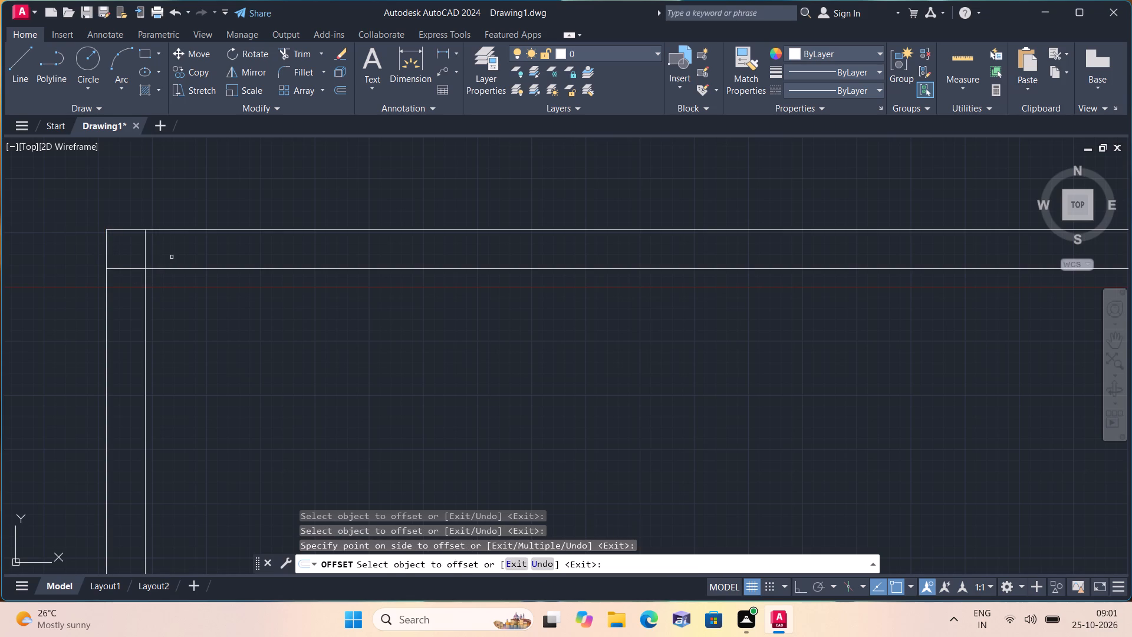
scroll(174, 257, "down", 1)
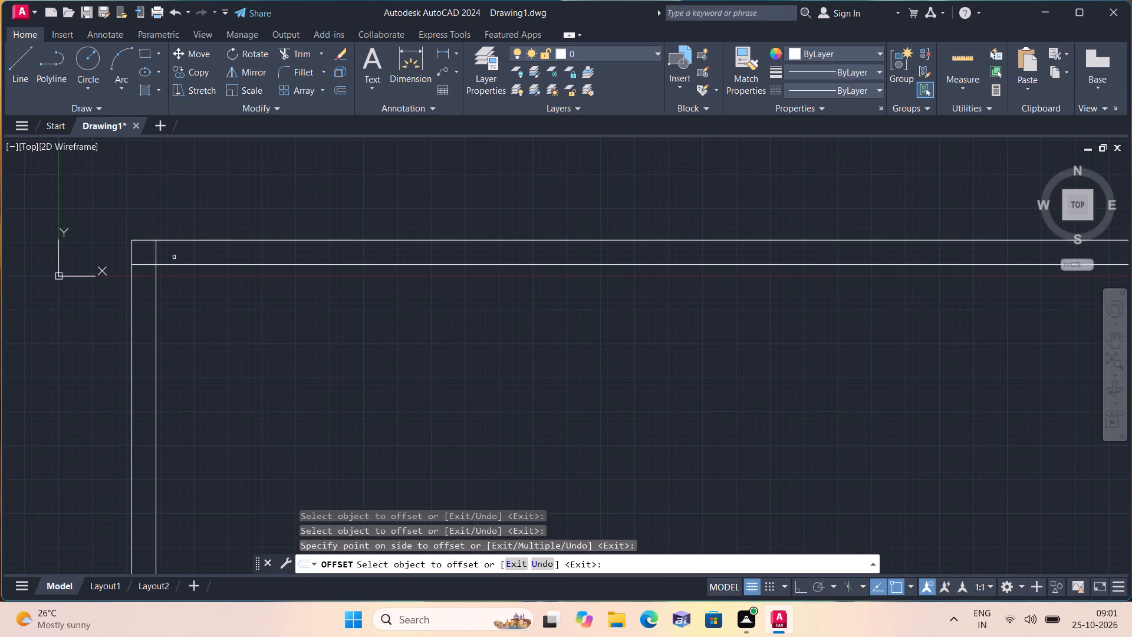
key("space")
Offset the left wall's inner line 4' to the right, and offset the new line 4.5" right for the first partition.
key("space")
type("4'")
key("space")
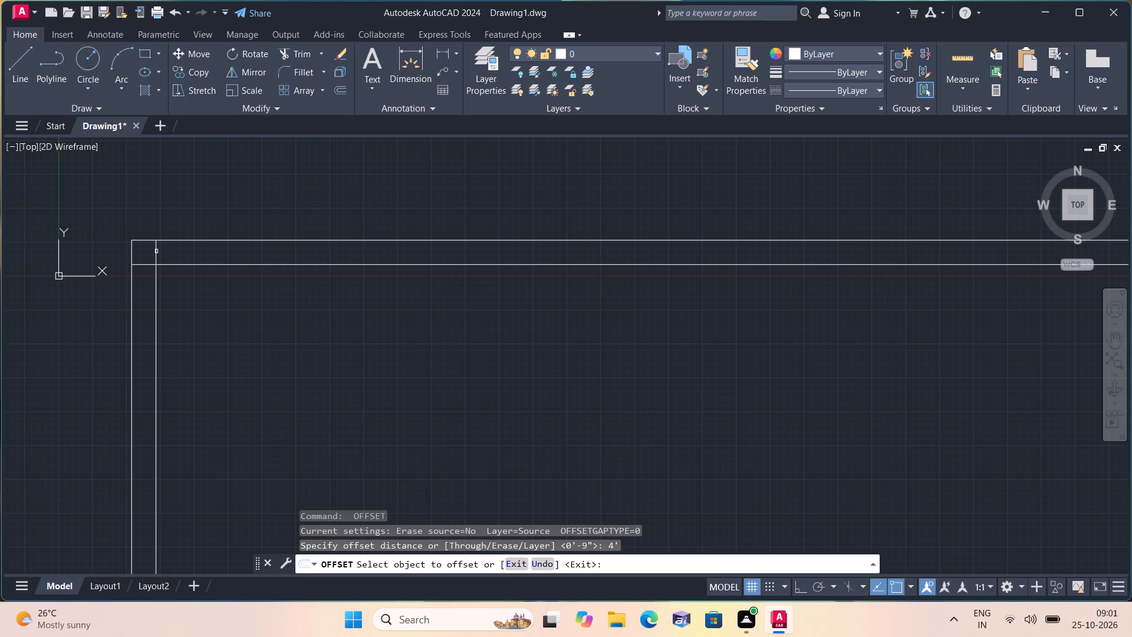
left_click(156, 251)
left_click(208, 261)
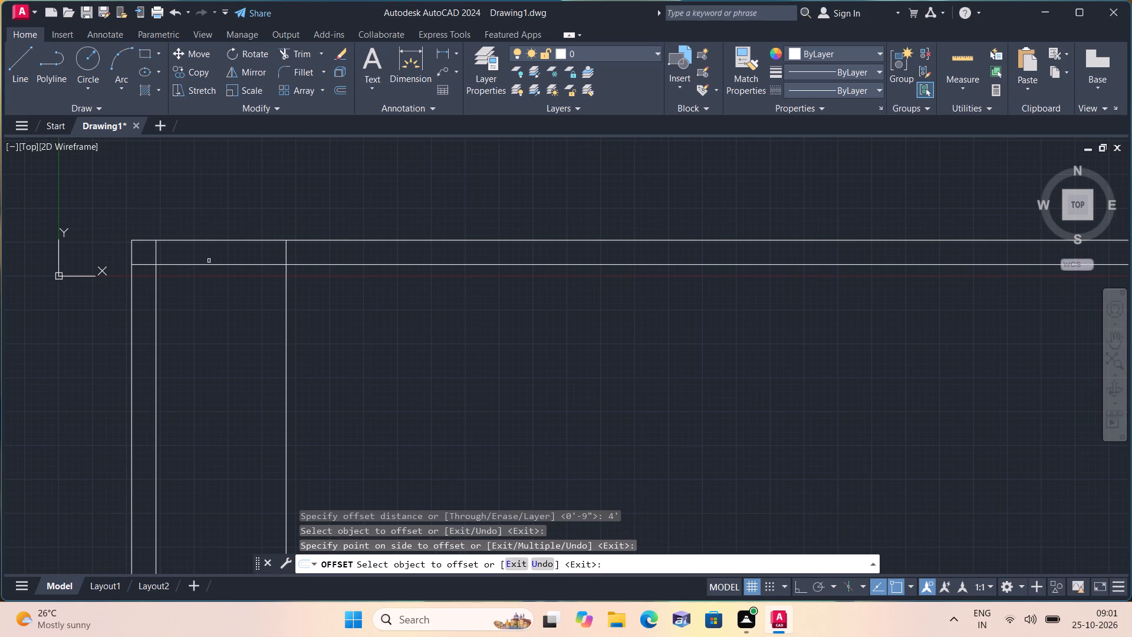
key("space")
key("space")
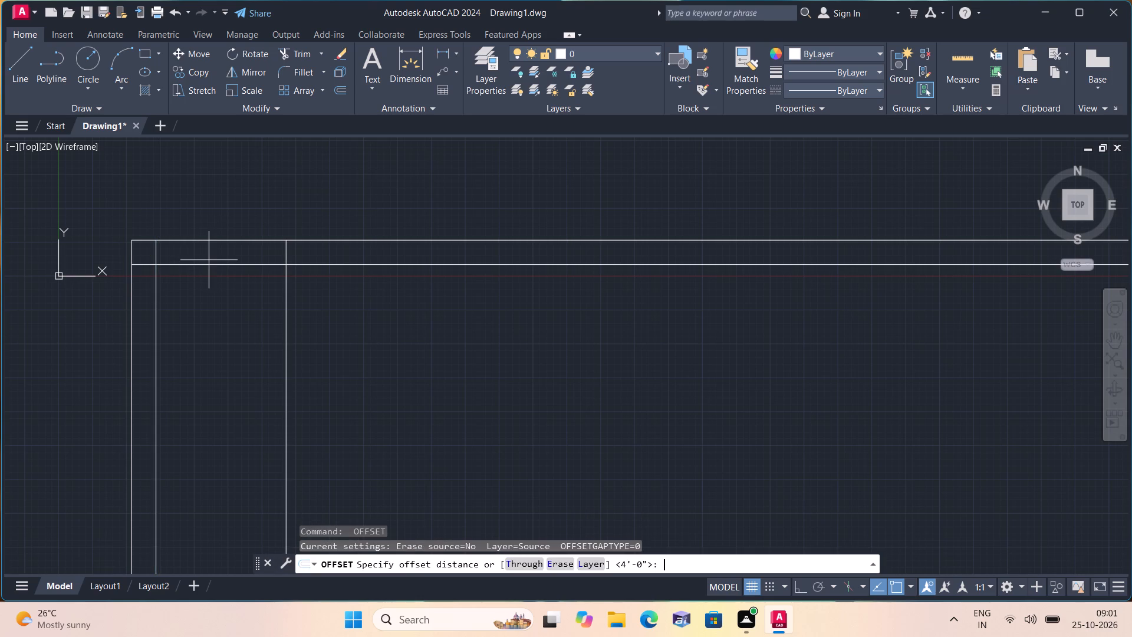
type("4.5\"")
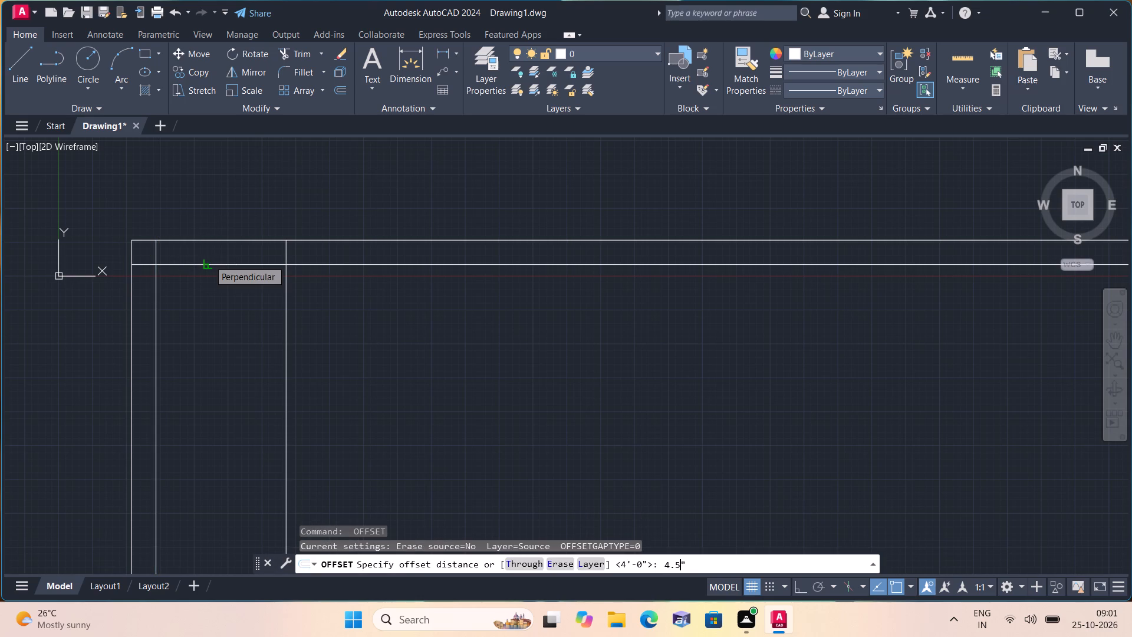
key("space")
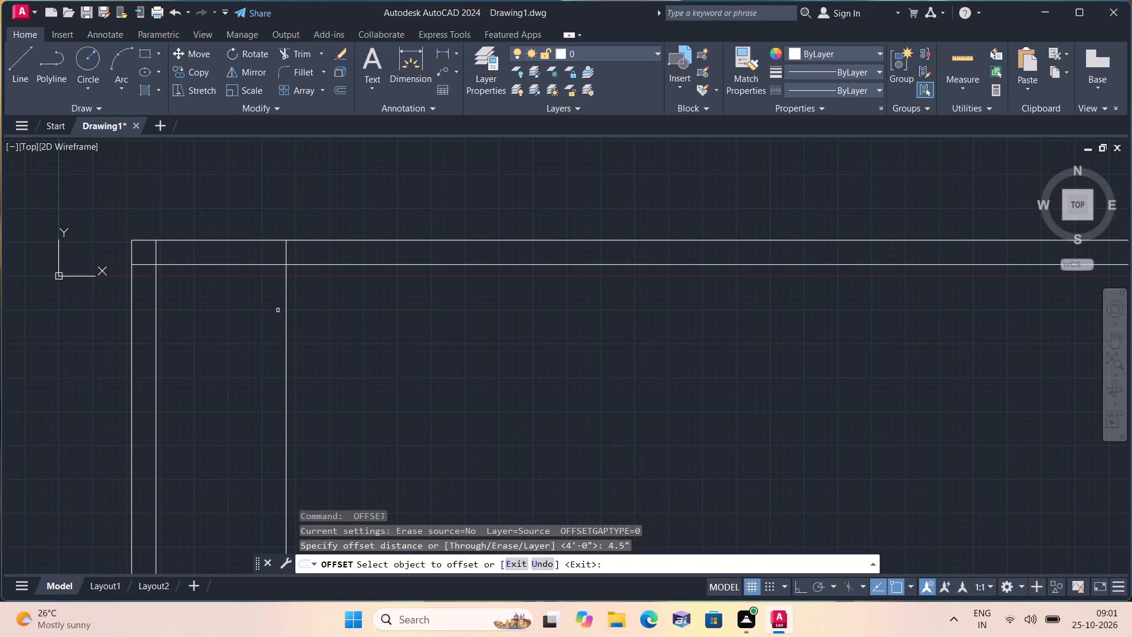
left_click(286, 312)
left_click(354, 317)
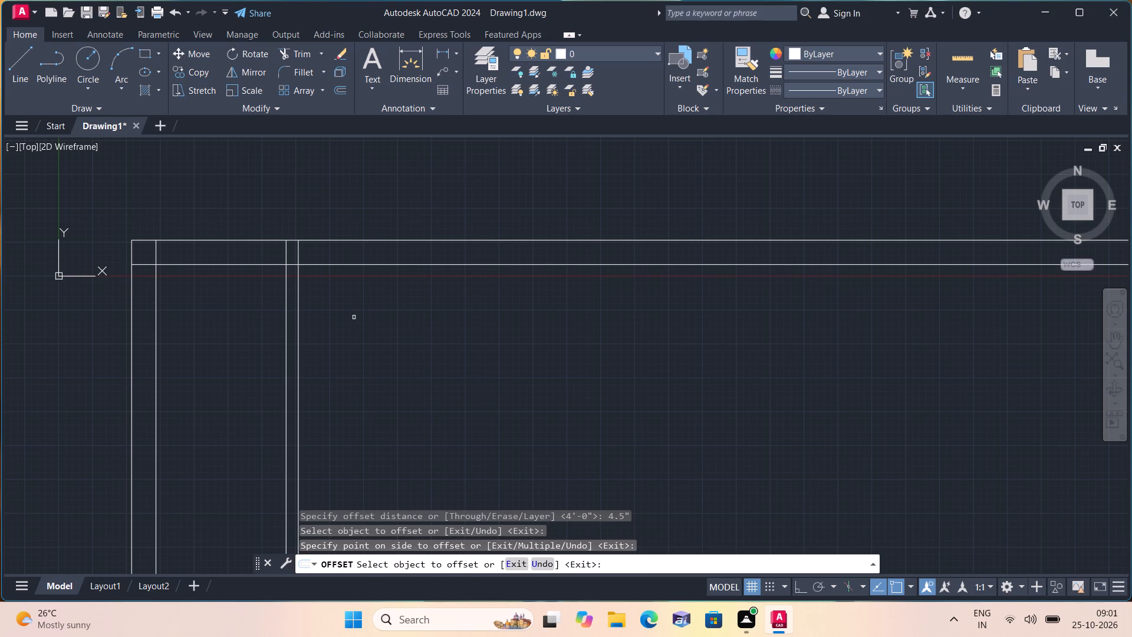
key("space")
Offset the first partition's right line 12' to the right, and offset the new line 4.5" right for the second partition.
key("space")
type("12'")
key("space")
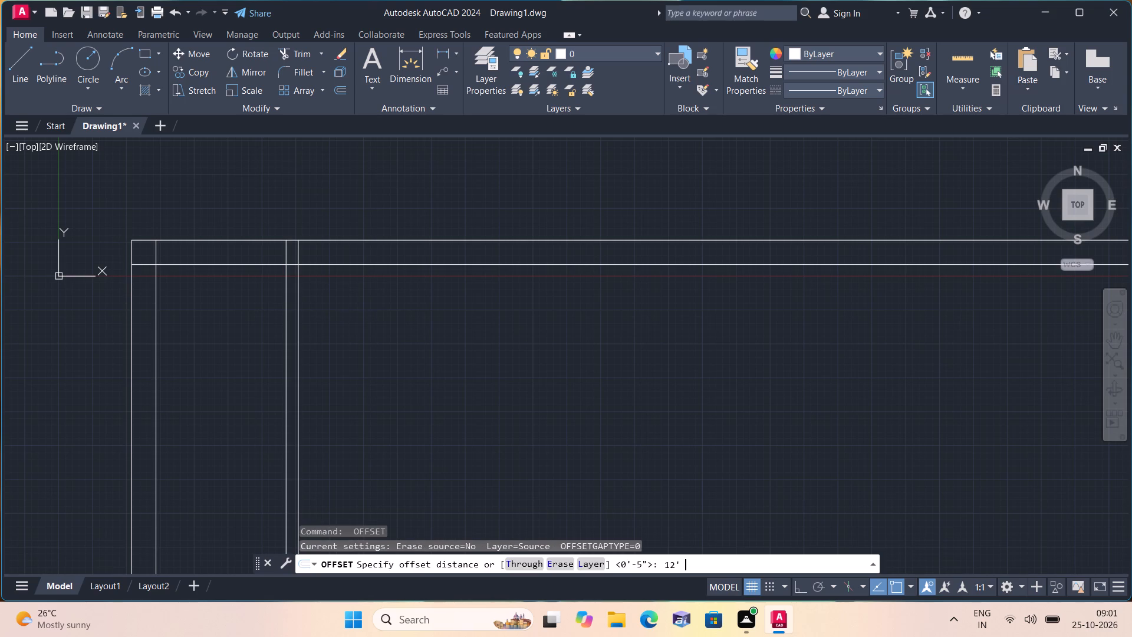
left_click(300, 288)
left_click(388, 298)
scroll(388, 298, "down", 1)
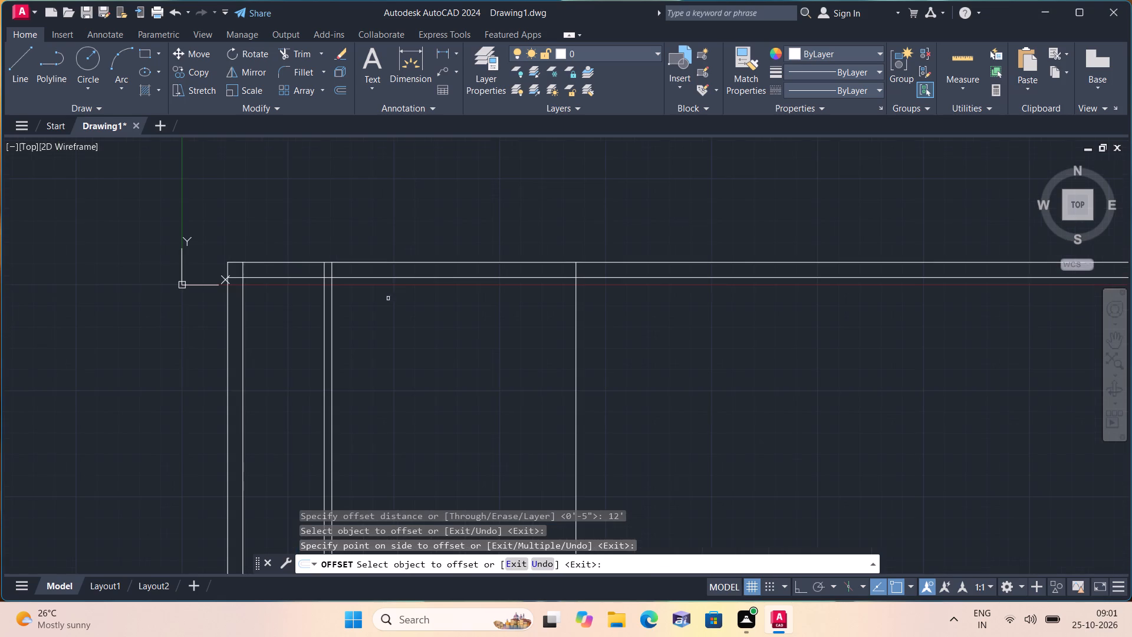
middle_click_drag(431, 336, 393, 280)
scroll(420, 329, "down", 1)
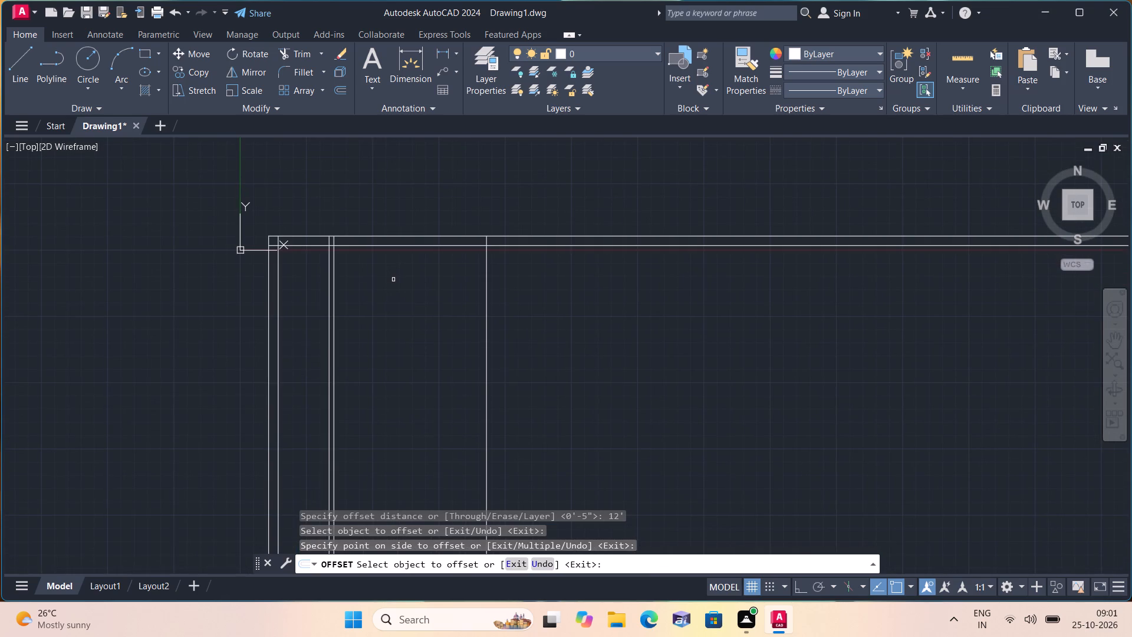
key("space")
key("space")
type("4.5\"")
key("space")
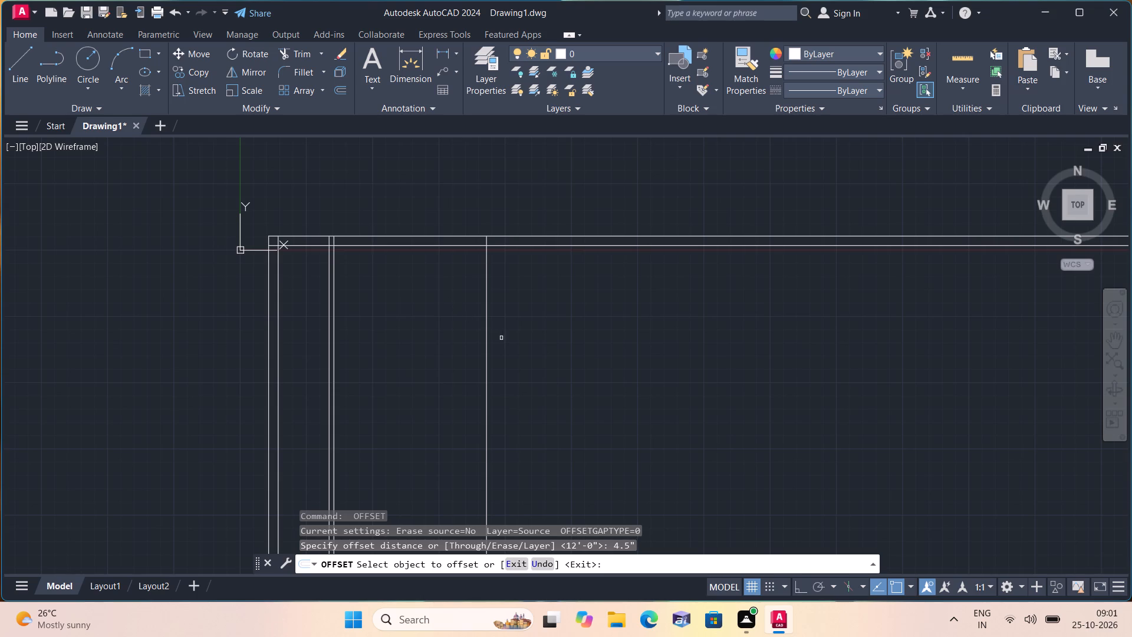
left_click(488, 323)
left_click(554, 321)
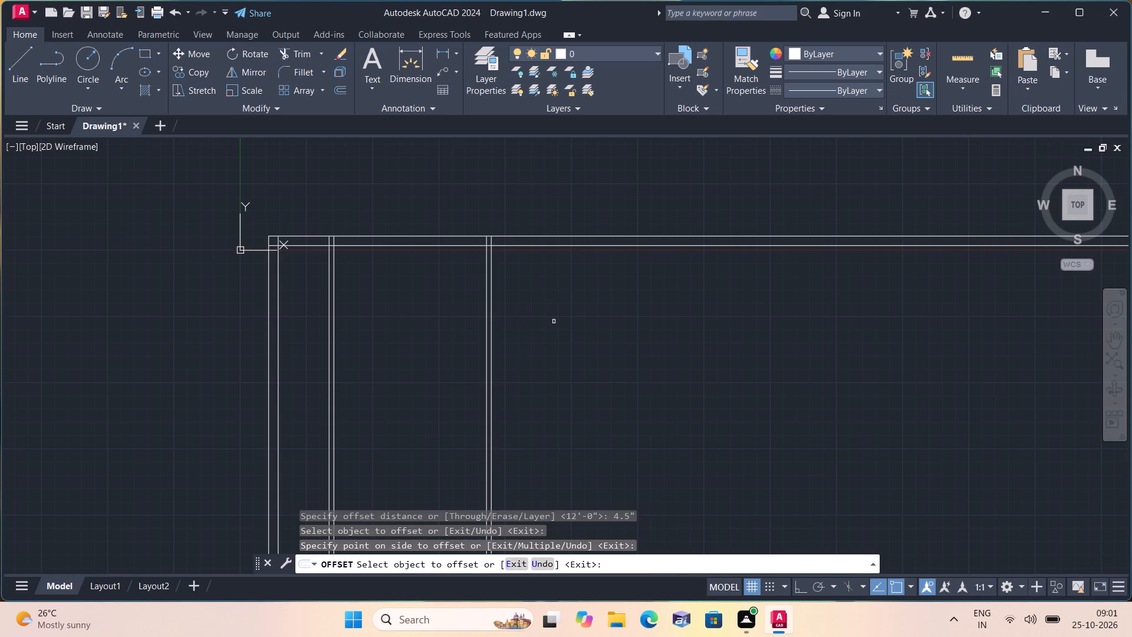
key("space")
Offset the second partition's right line 10' to the right, and offset the new line 4.5" right for the third partition.
key("space")
type("10'")
key("space")
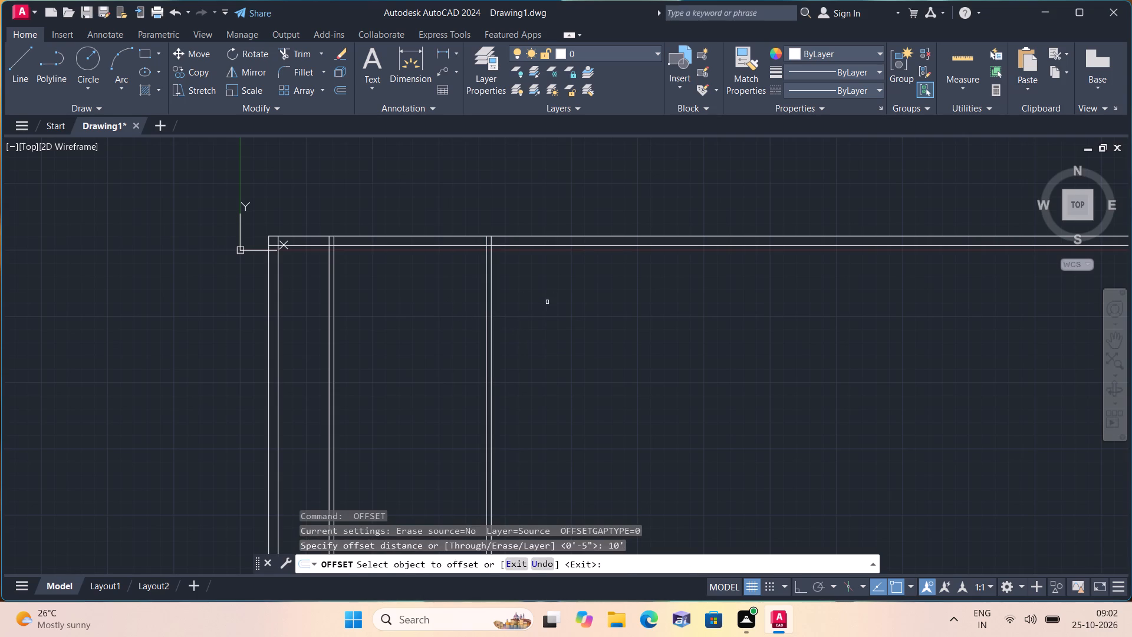
scroll(493, 267, "up", 1)
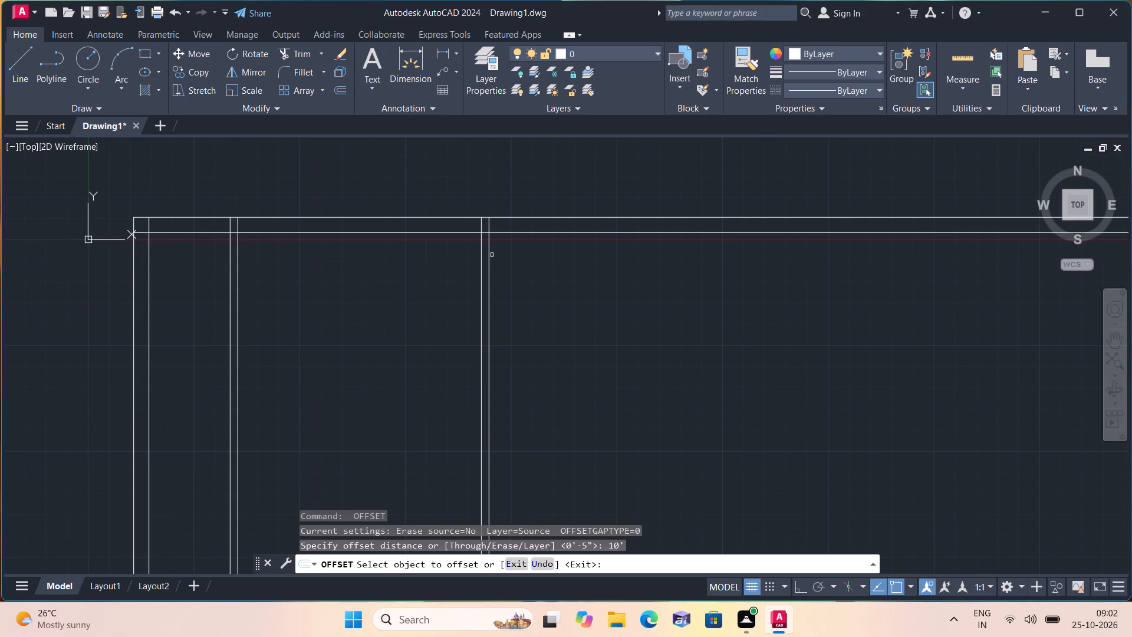
left_click(491, 251)
left_click(489, 248)
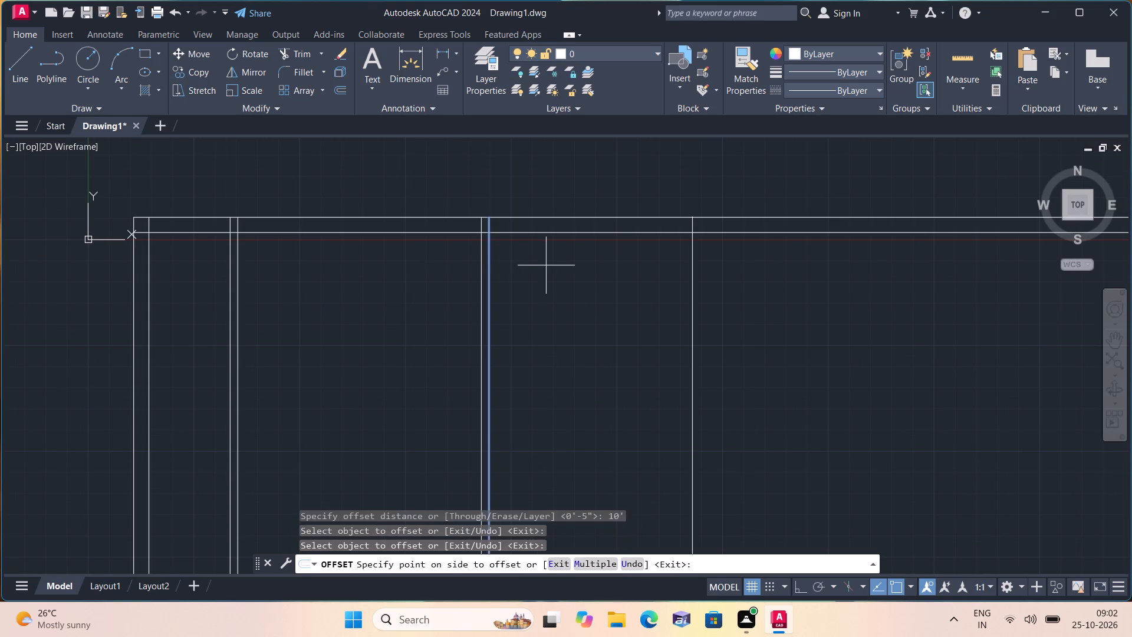
left_click(546, 265)
key("space")
key("space")
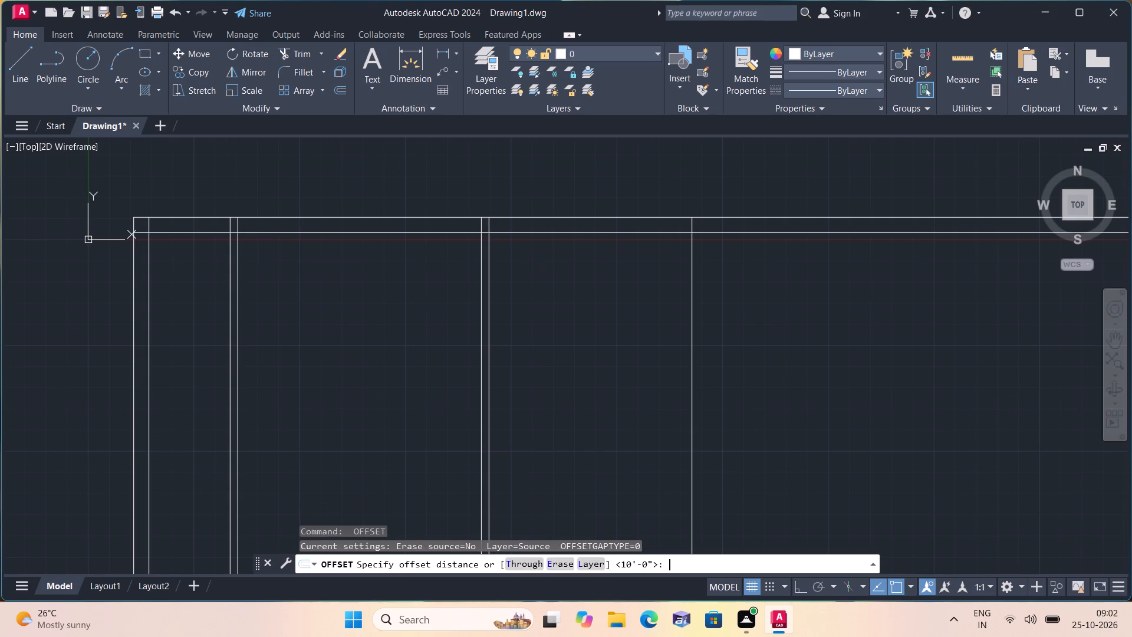
type("4.5\"")
key("space")
scroll(591, 271, "down", 1)
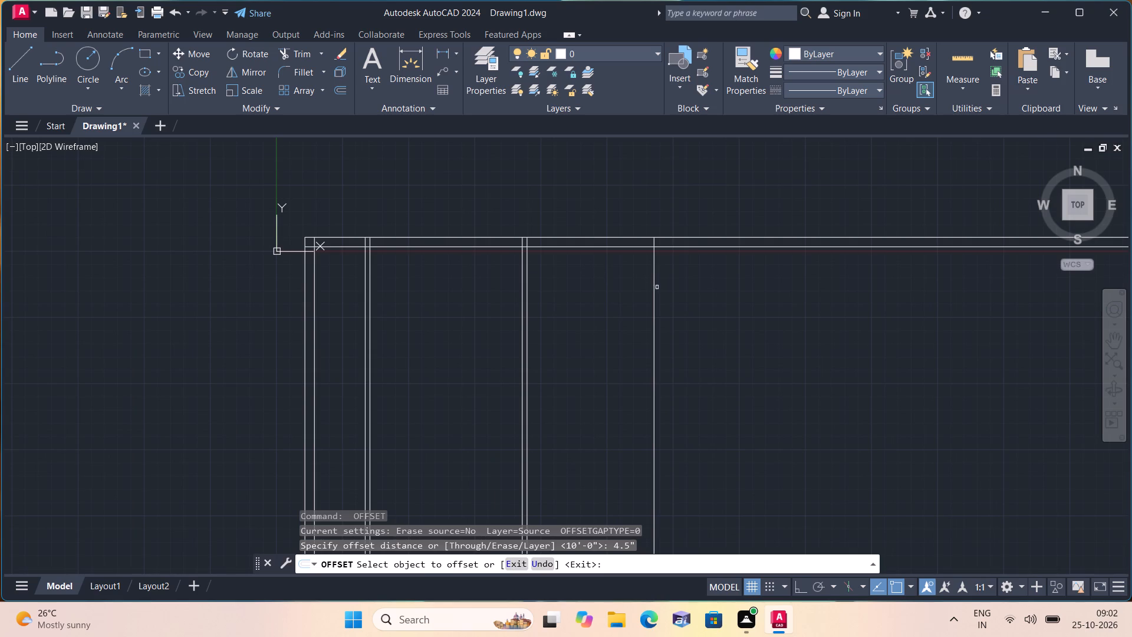
left_click(654, 280)
left_click(709, 280)
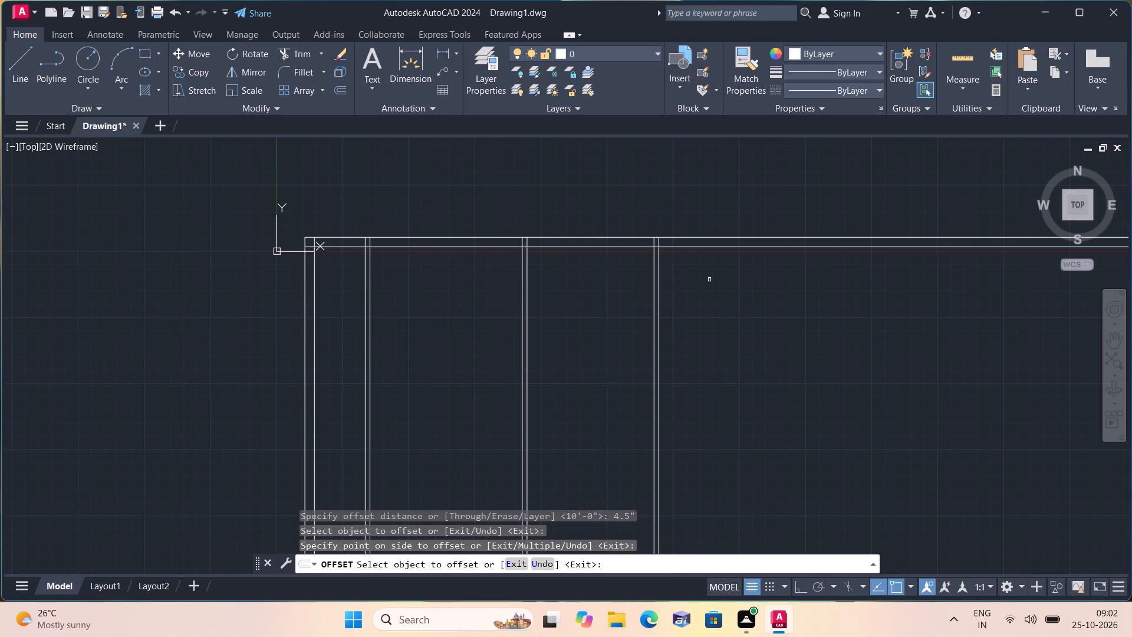
key("space")
Offset the third partition's right line 6' to the right.
key("space")
type("6'")
key("space")
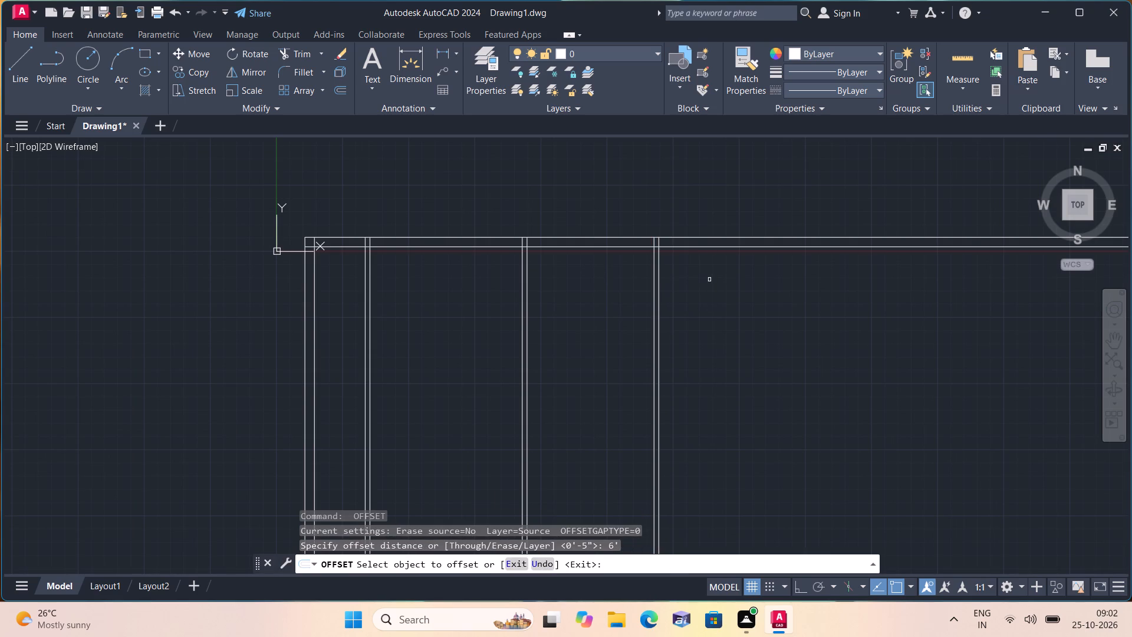
left_click(660, 275)
left_click(701, 274)
key("space")
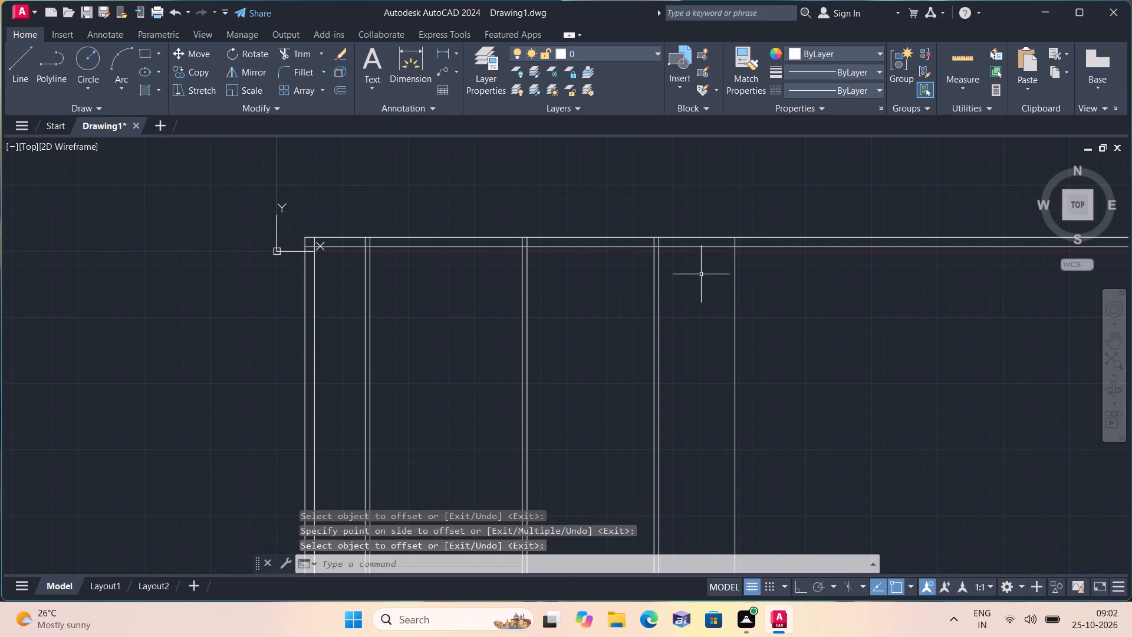
Offset the rightmost vertical line 9" to the right for the right outer wall.
key("space")
type("9\"")
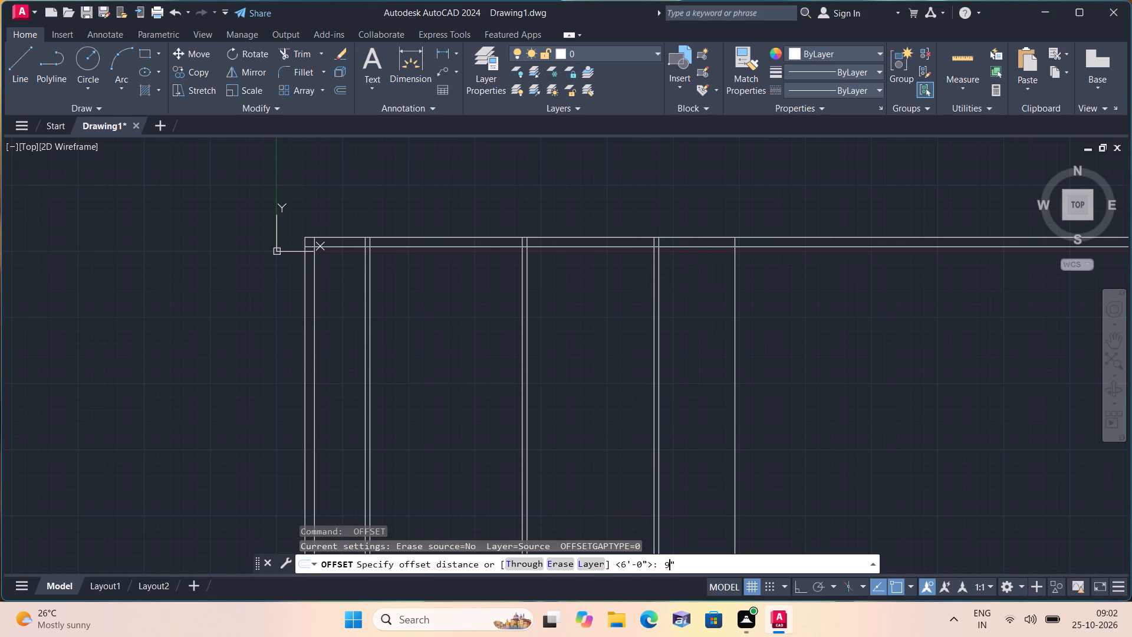
key("space")
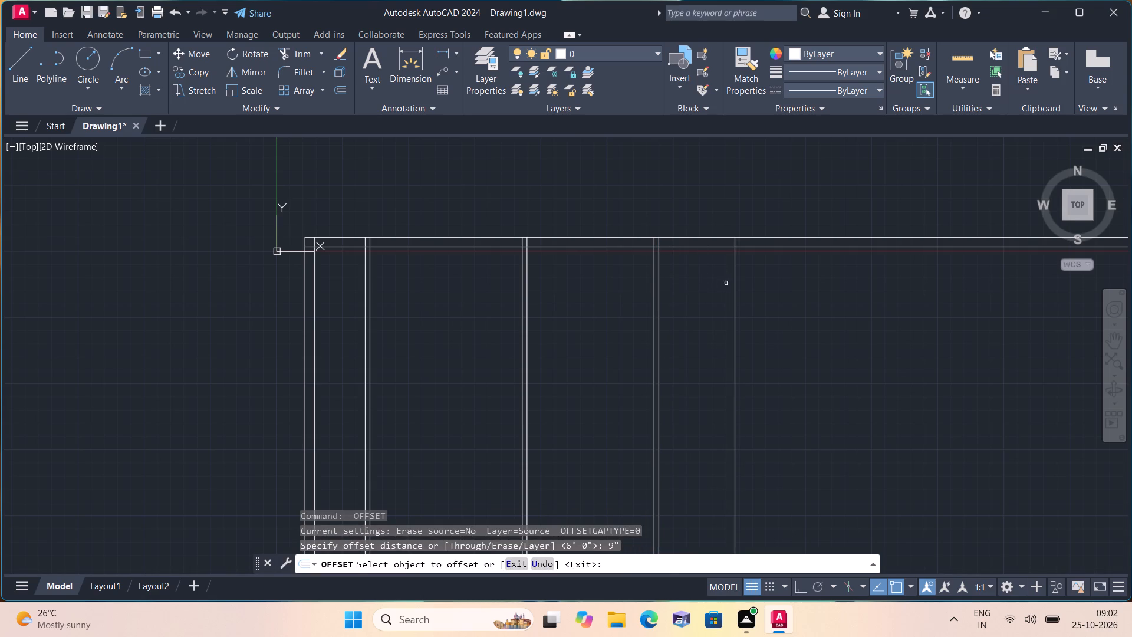
left_click(736, 287)
left_click(757, 286)
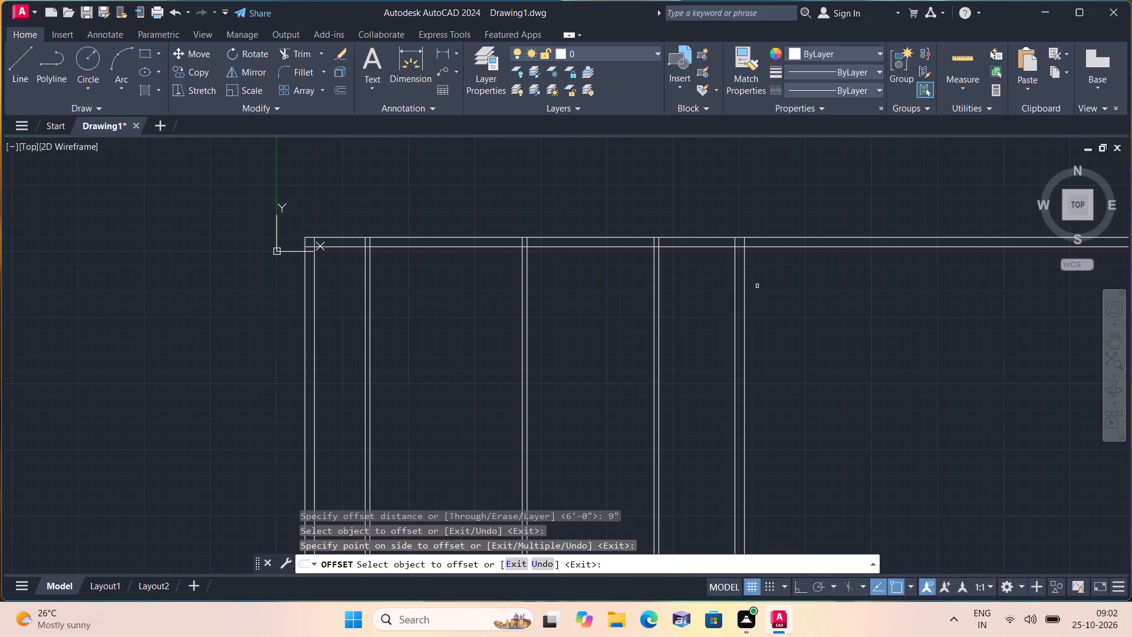
key("space")
Trim both top wall lines where they extend past the right outer wall.
type("trim")
key("space")
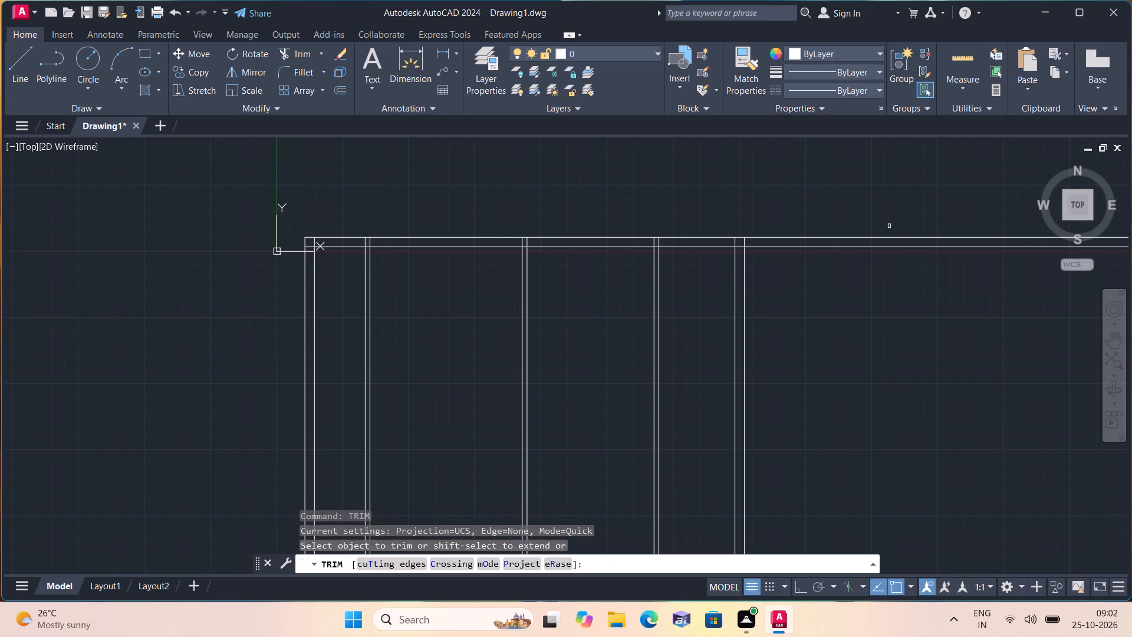
left_click_drag(850, 179, 920, 323)
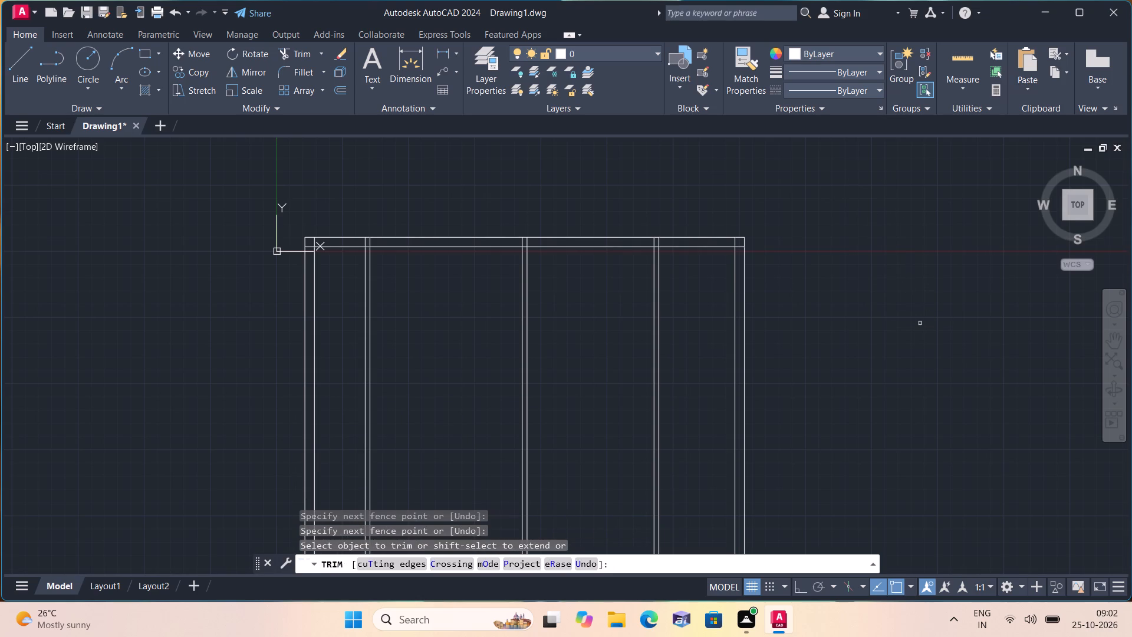
Trim the overlapping lines at the plan's top-left corner and the first and second partitions' ends inside the top wall.
scroll(380, 255, "up", 2)
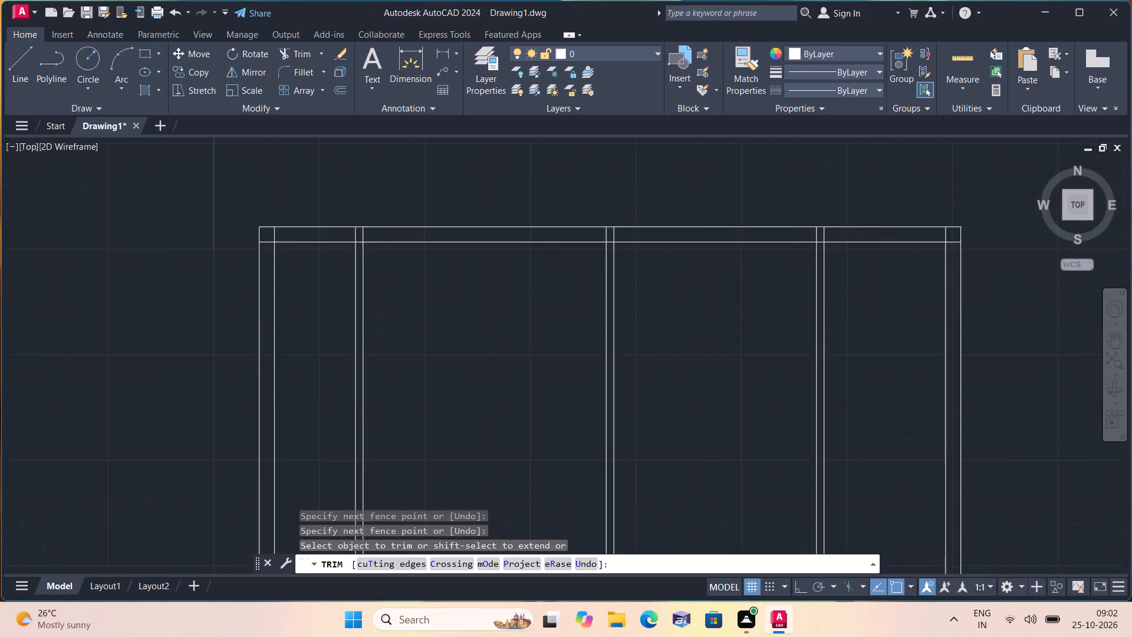
scroll(242, 242, "up", 1)
left_click(182, 237)
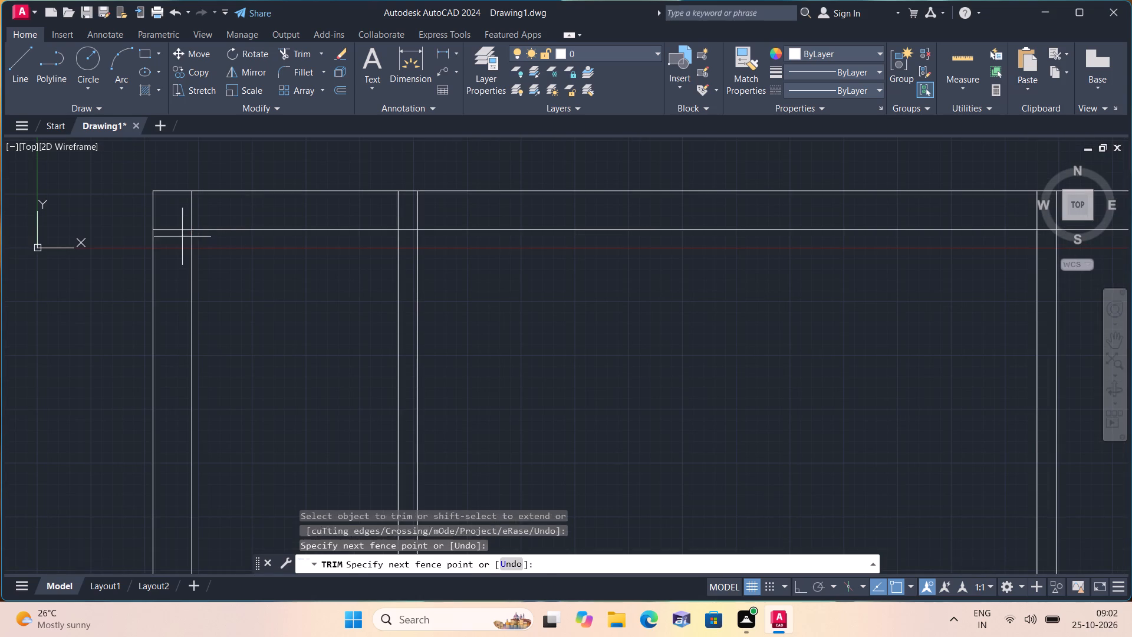
left_click(202, 209)
left_click(223, 209)
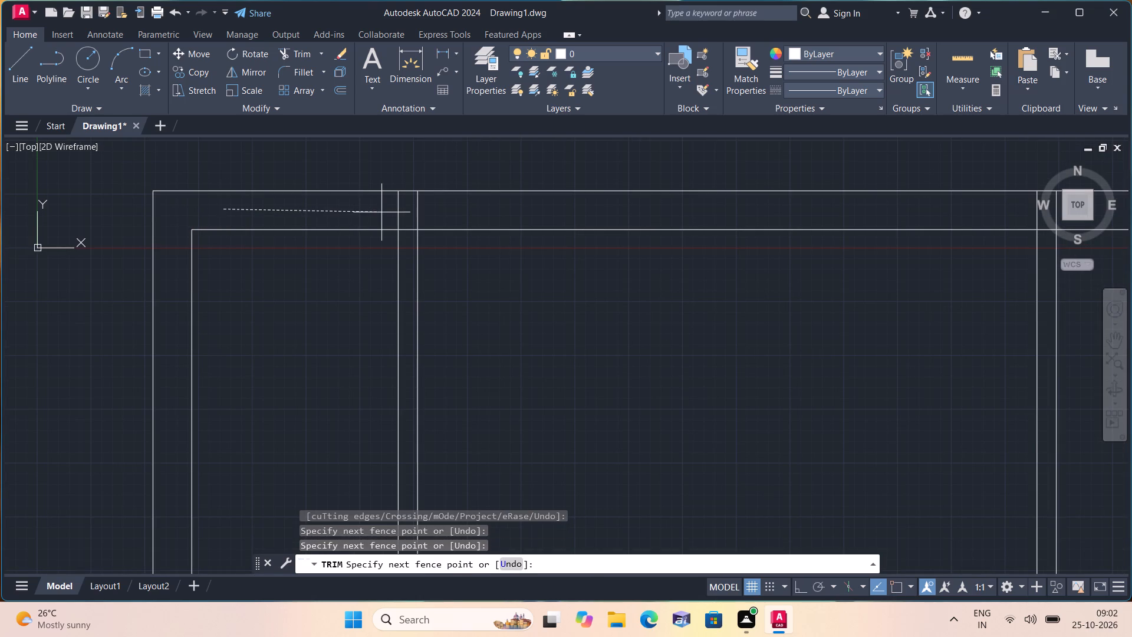
left_click(424, 212)
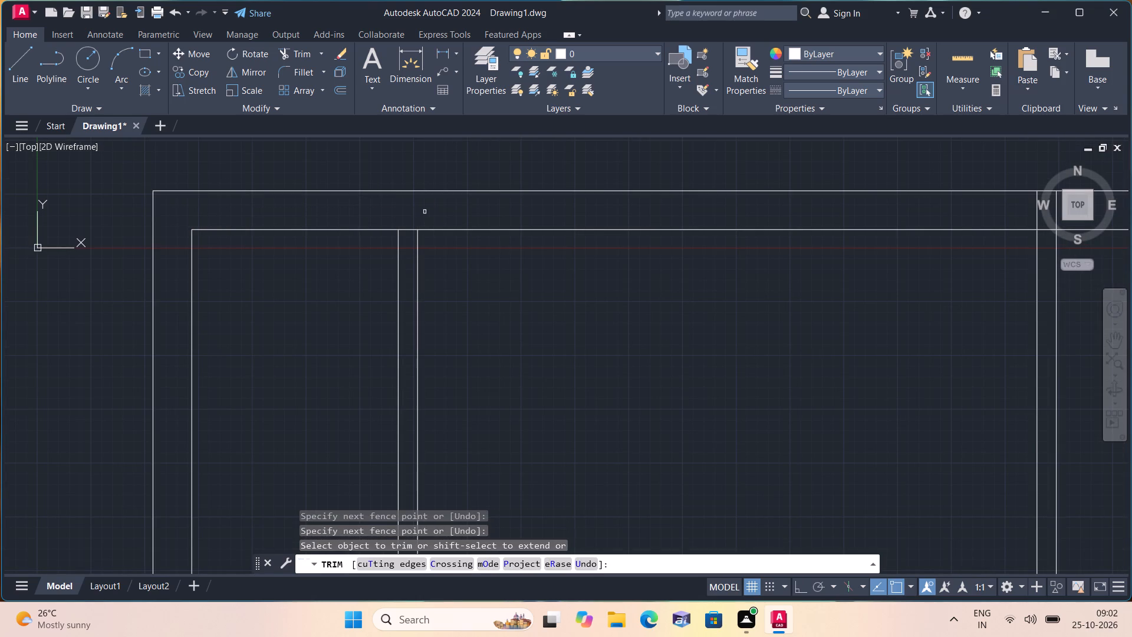
scroll(422, 219, "down", 2)
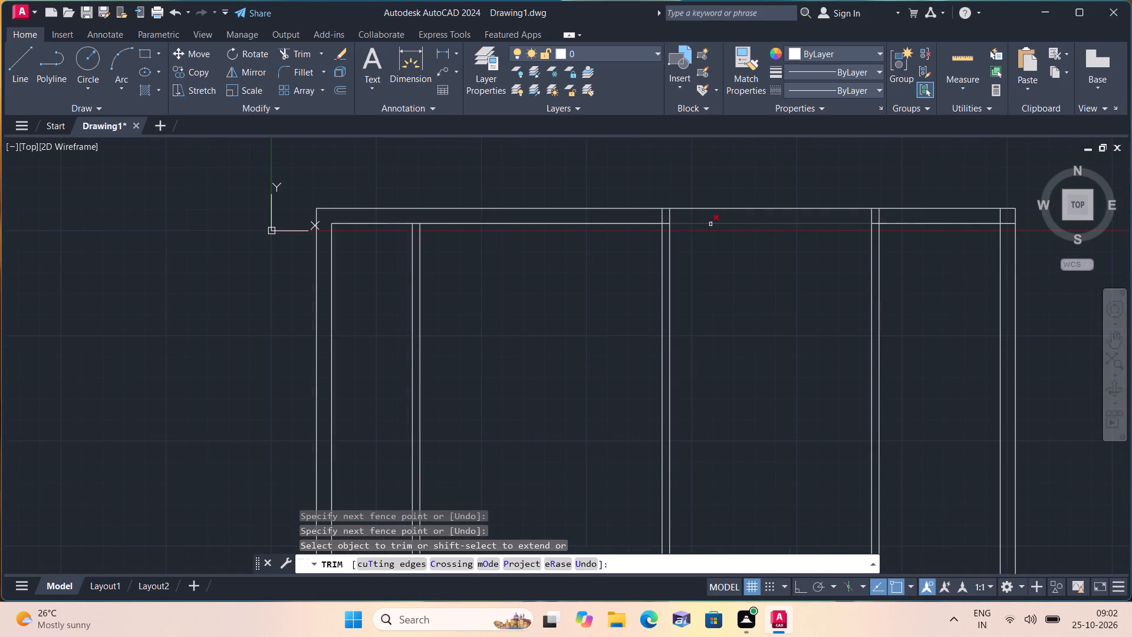
scroll(714, 224, "up", 1)
left_click(672, 213)
left_click(574, 216)
Trim the overlapping lines at the plan's top-right corner and the third partition's ends inside the top wall.
middle_click_drag(572, 216, 544, 214)
scroll(562, 216, "down", 1)
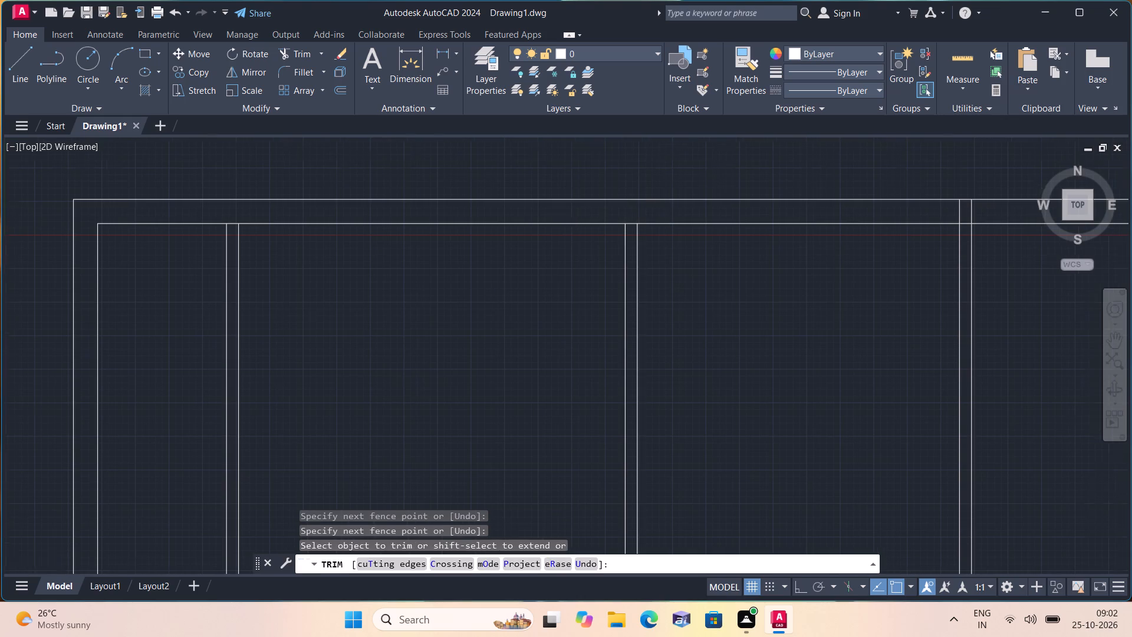
scroll(544, 214, "down", 1)
middle_click_drag(544, 214, 475, 220)
scroll(705, 222, "up", 3)
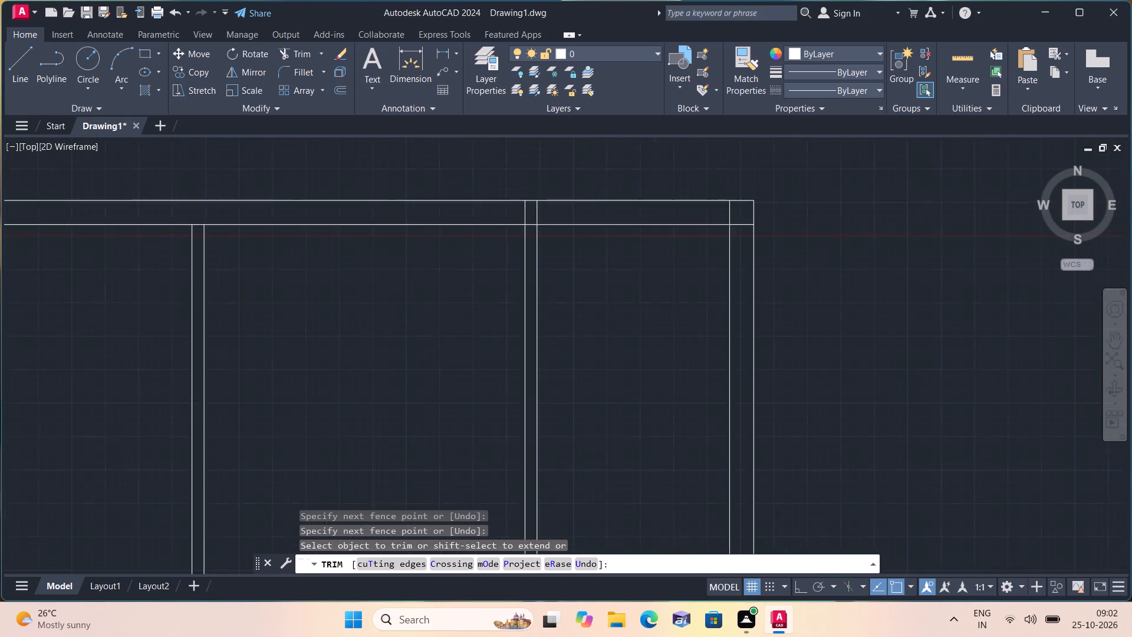
left_click(755, 235)
left_click(731, 208)
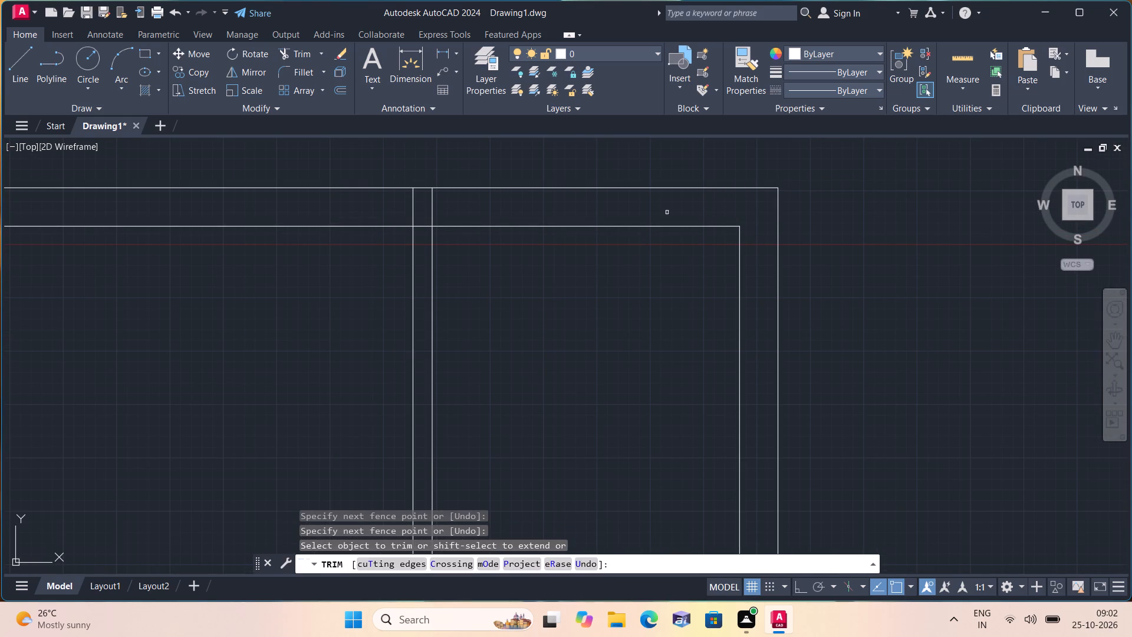
left_click(456, 219)
left_click(409, 203)
scroll(409, 203, "down", 2)
scroll(471, 218, "down", 2)
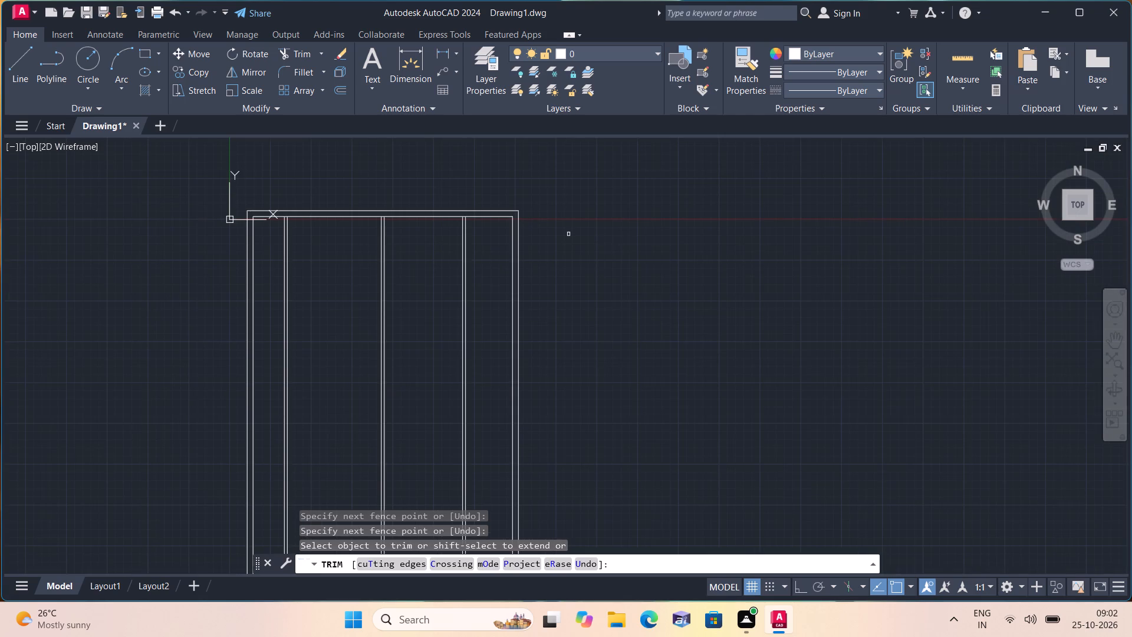
middle_click_drag(625, 246, 707, 221)
scroll(660, 225, "down", 1)
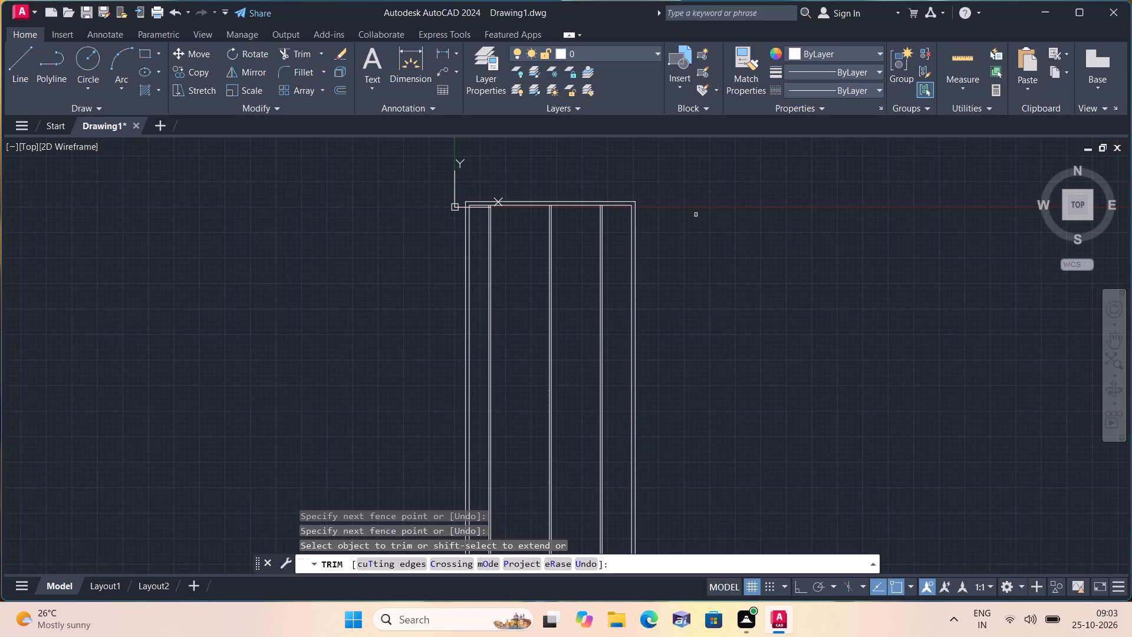
scroll(557, 262, "up", 1)
scroll(456, 159, "up", 2)
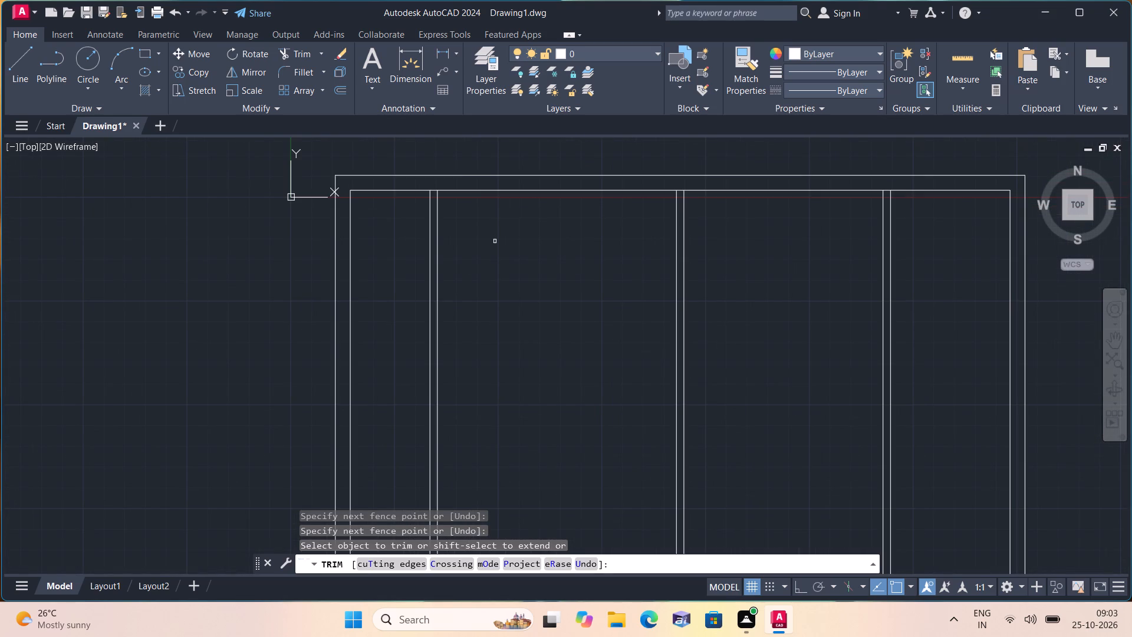
key("space")
Offset the top wall's inner line 10' downward.
type("off")
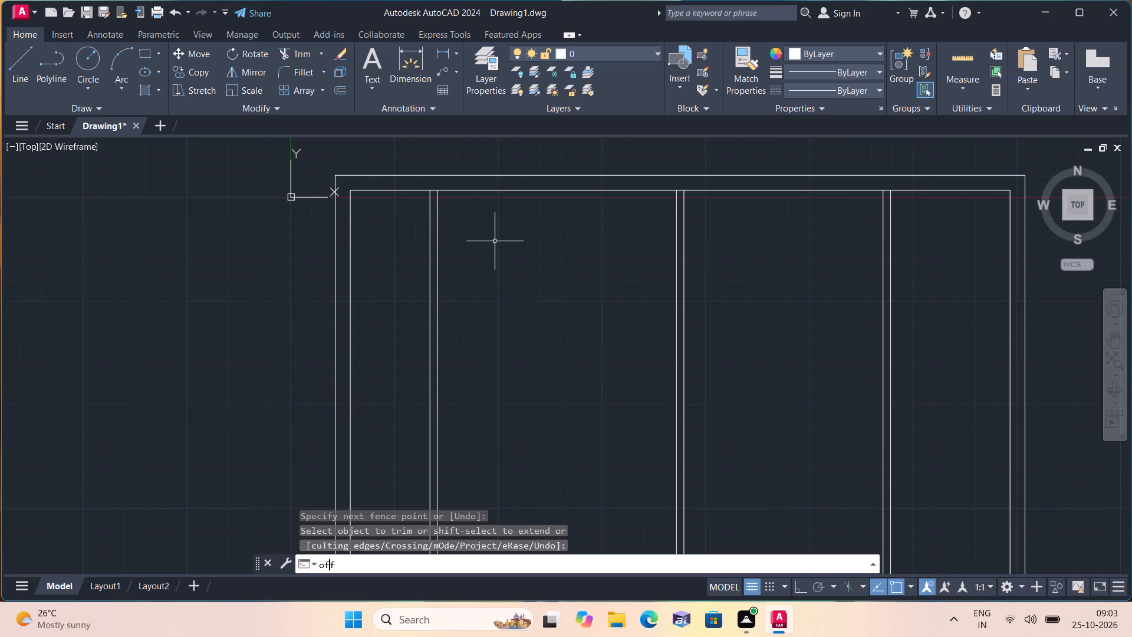
key("space")
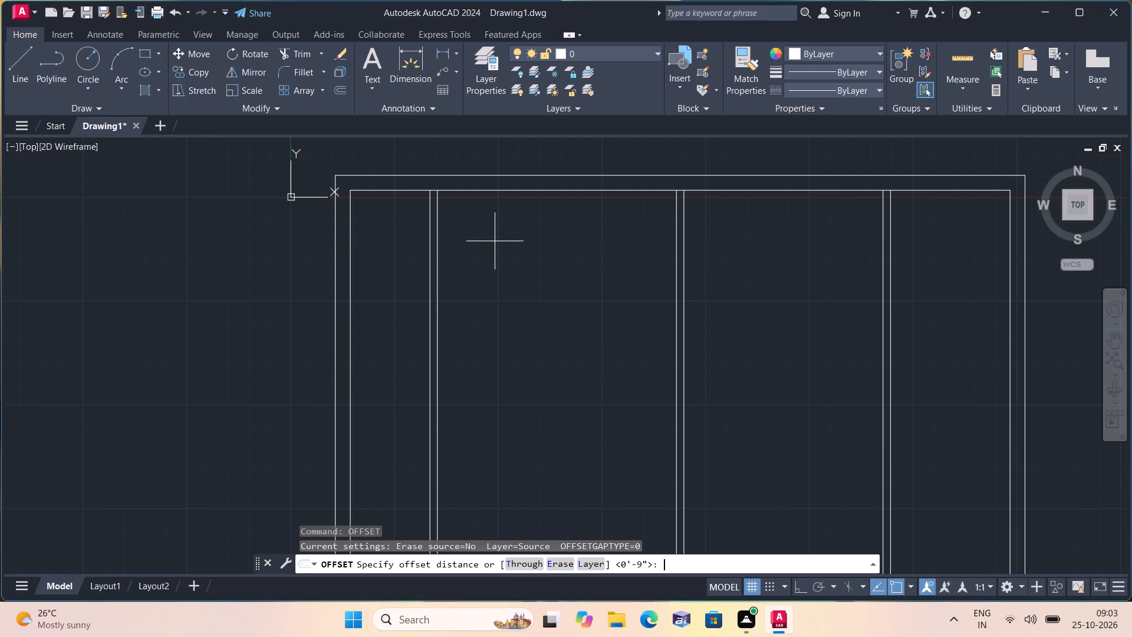
type("10'")
key("space")
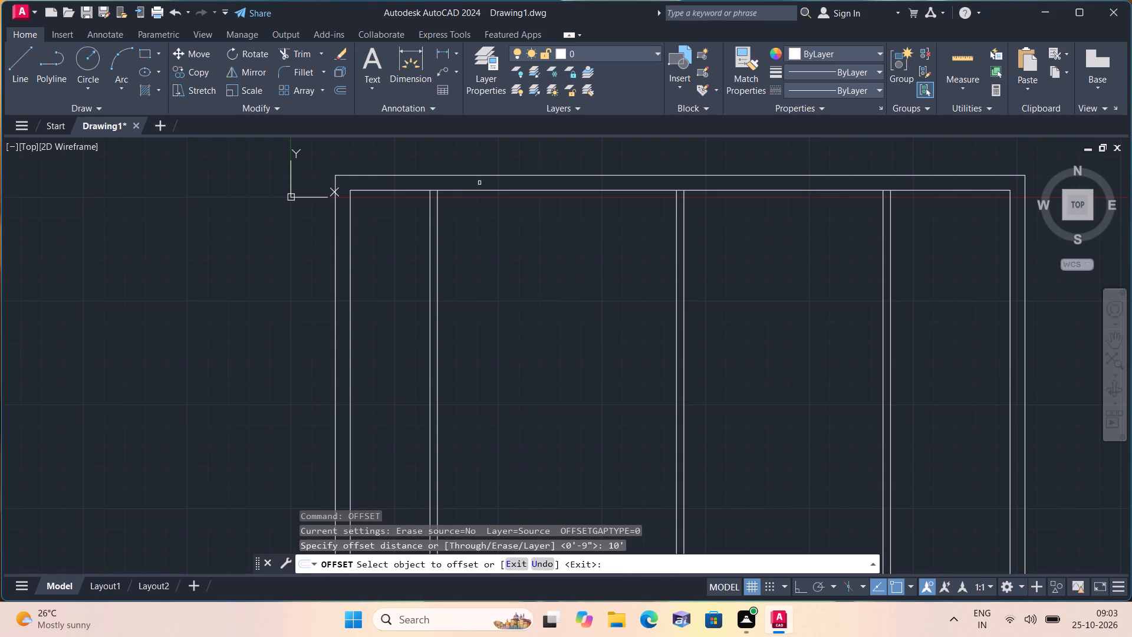
left_click(482, 191)
left_click(498, 253)
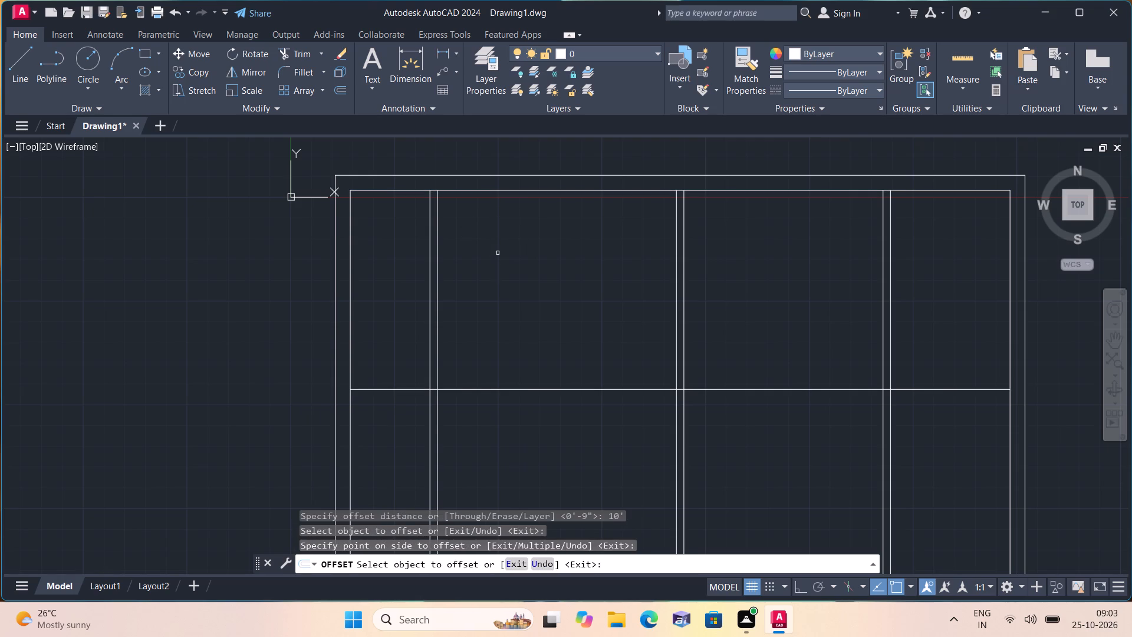
key("space")
Offset the new horizontal line 4.5" downward for the horizontal partition.
key("space")
type("4.5\"")
key("space")
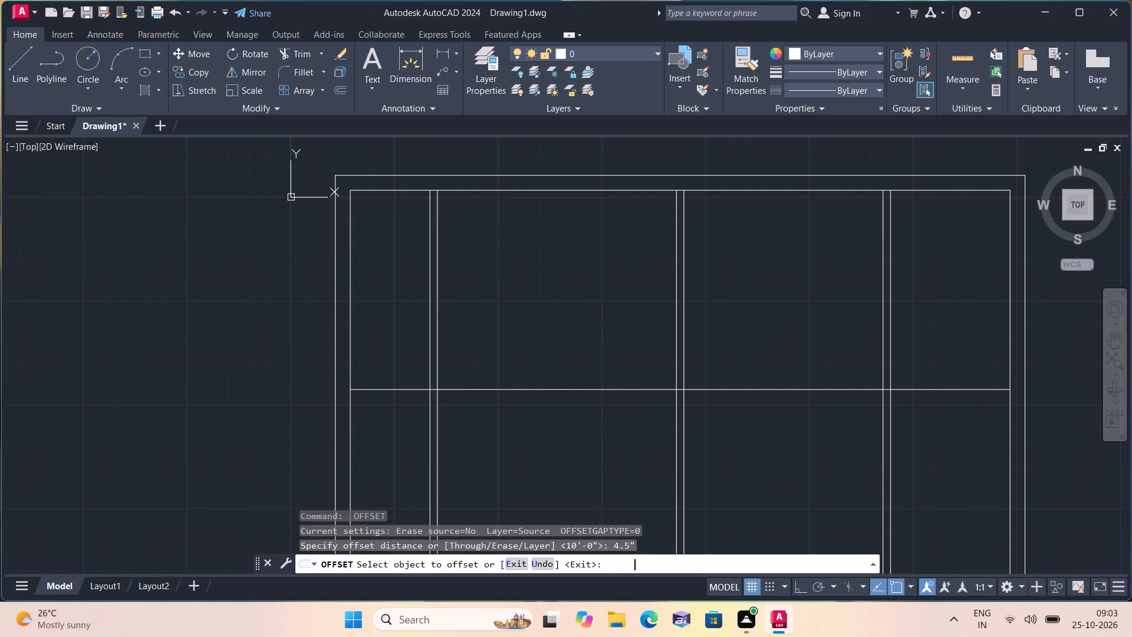
scroll(498, 253, "down", 1)
left_click(512, 339)
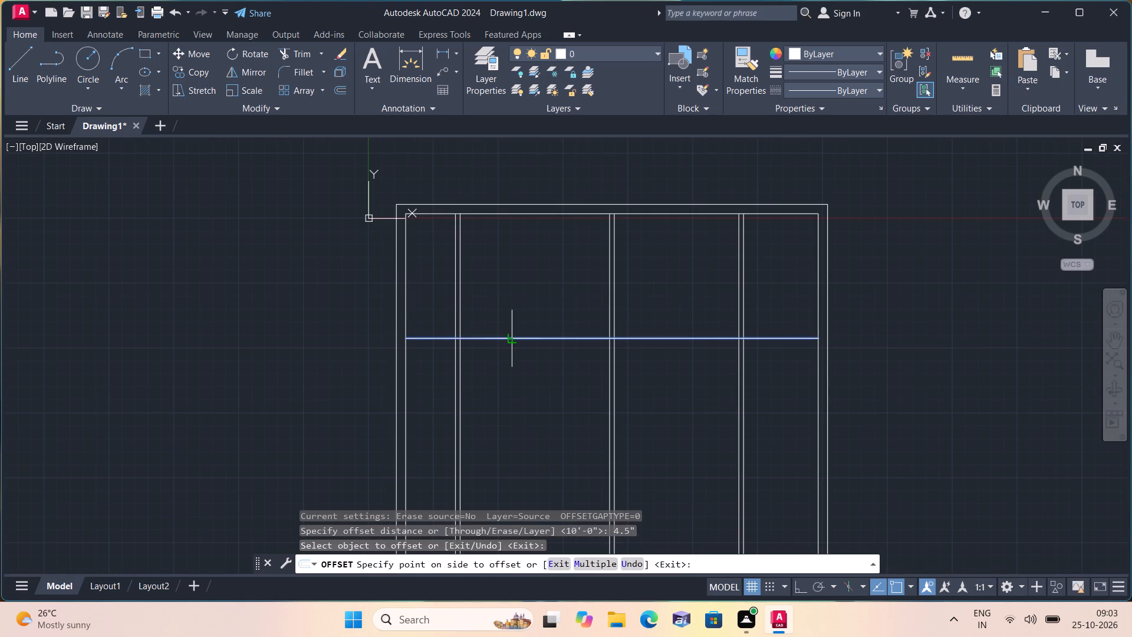
left_click(524, 377)
middle_click_drag(524, 377, 516, 247)
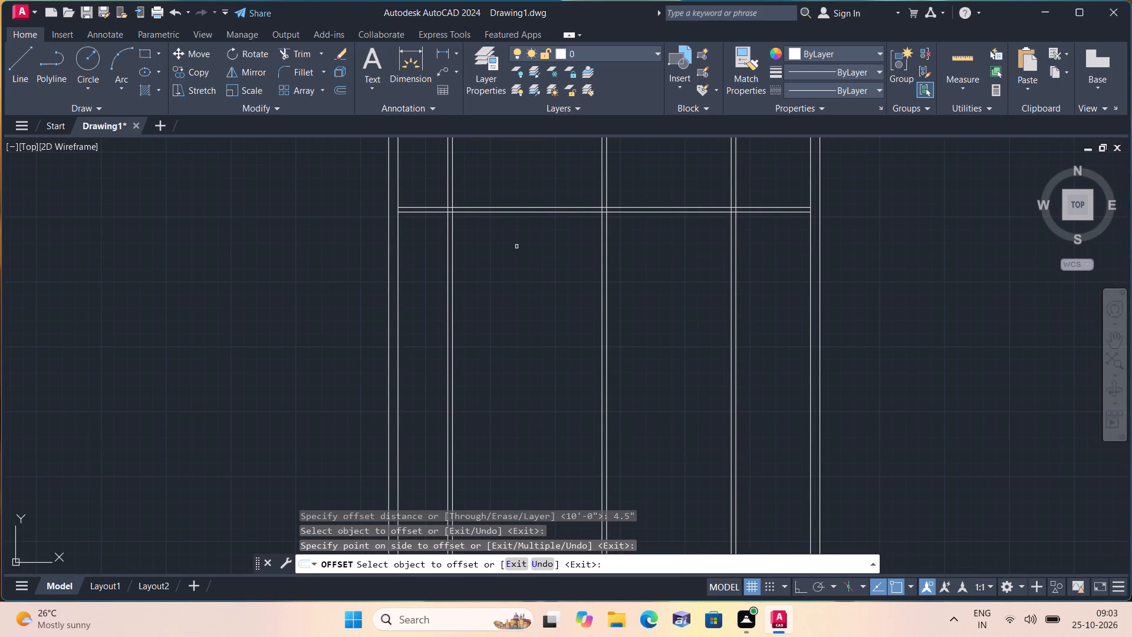
key("space")
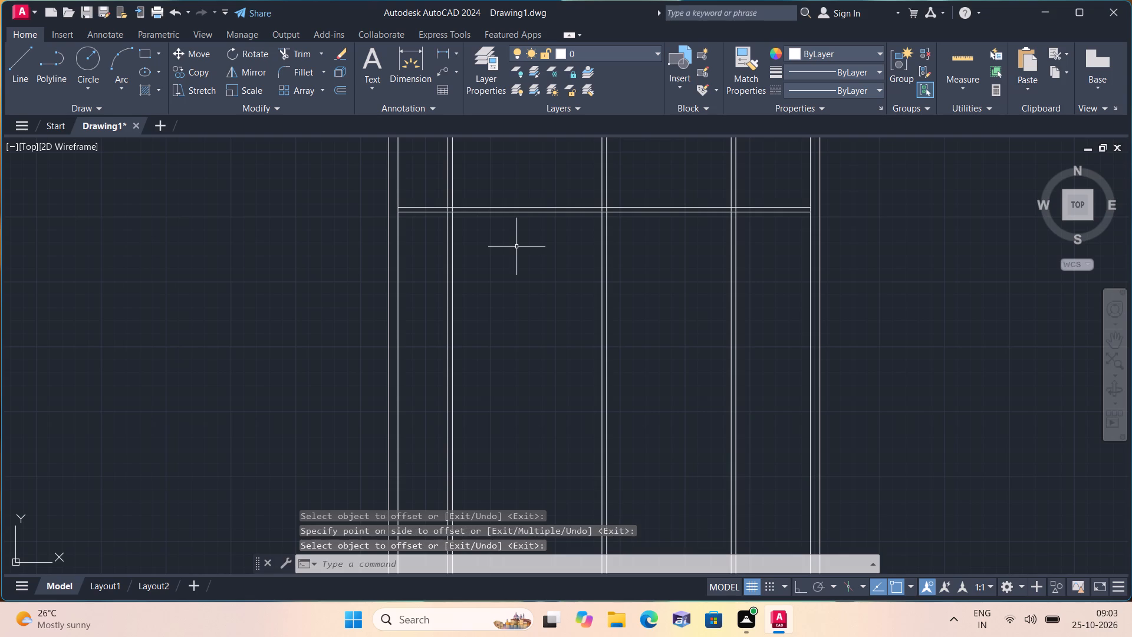
Trim away the three vertical partitions' lines below the horizontal partition.
type("trim")
key("space")
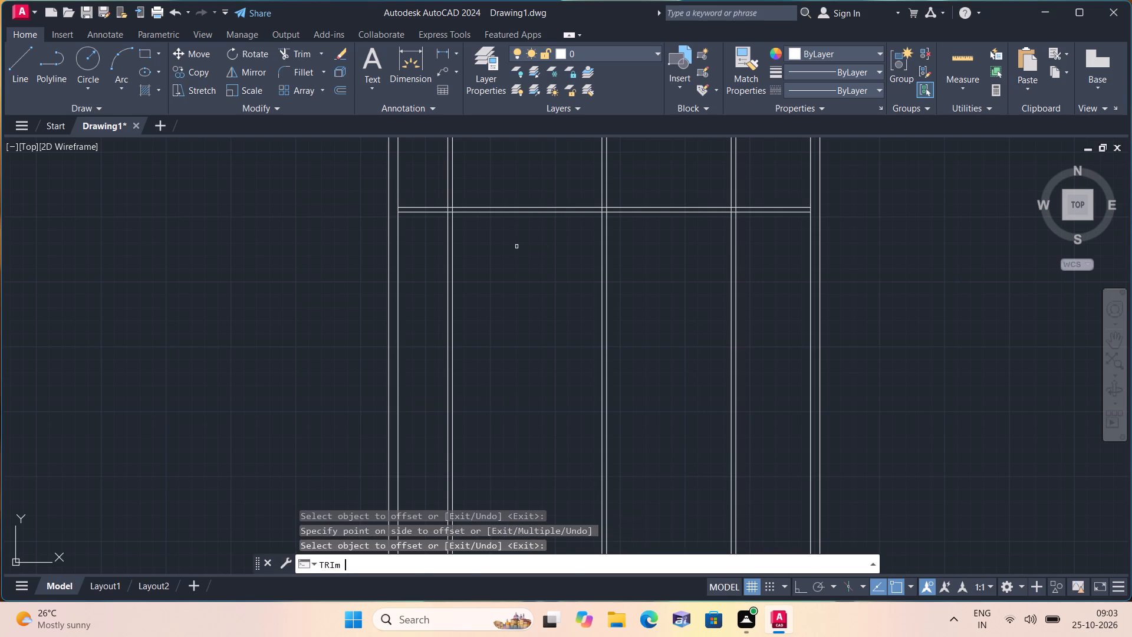
left_click(420, 245)
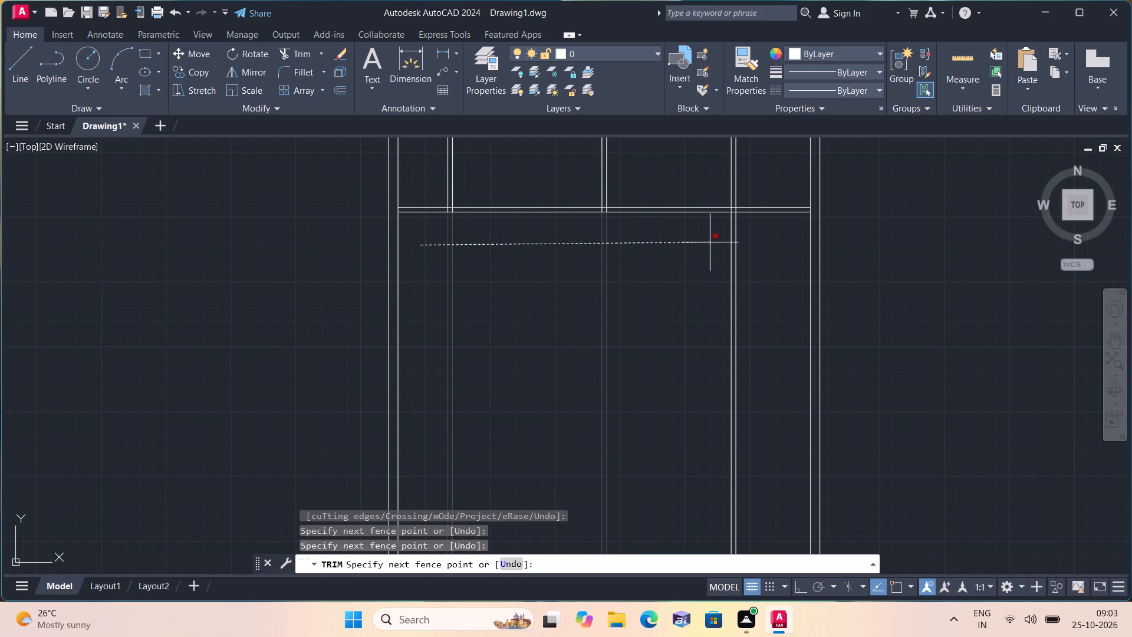
left_click(755, 244)
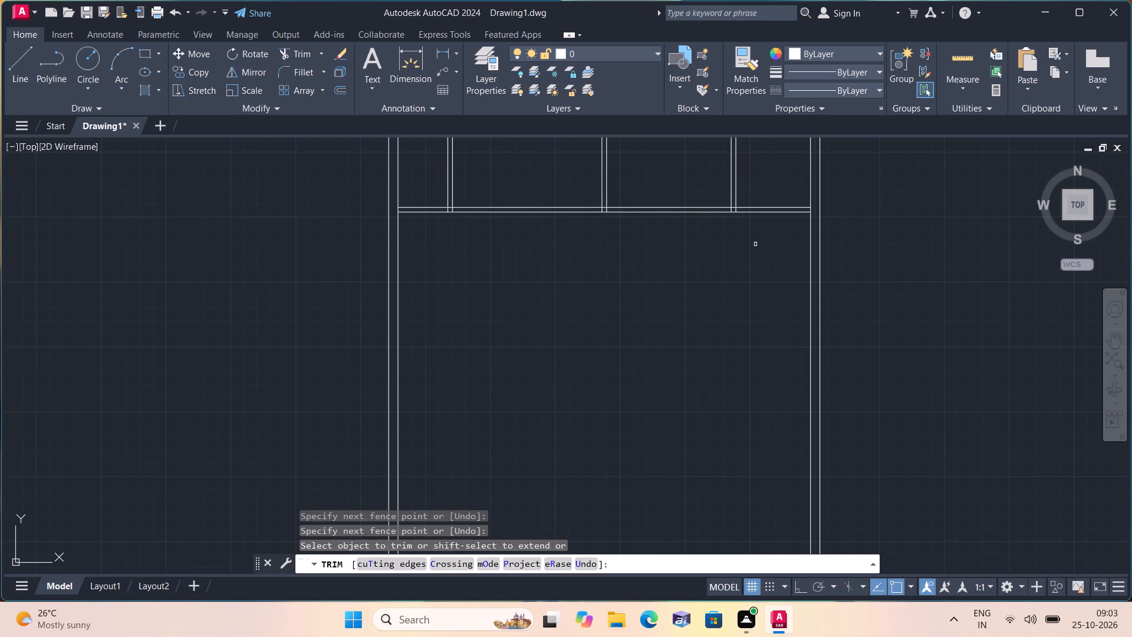
Trim the overlapping segments where the horizontal partition meets the left outer wall and the first vertical partition.
scroll(702, 247, "down", 1)
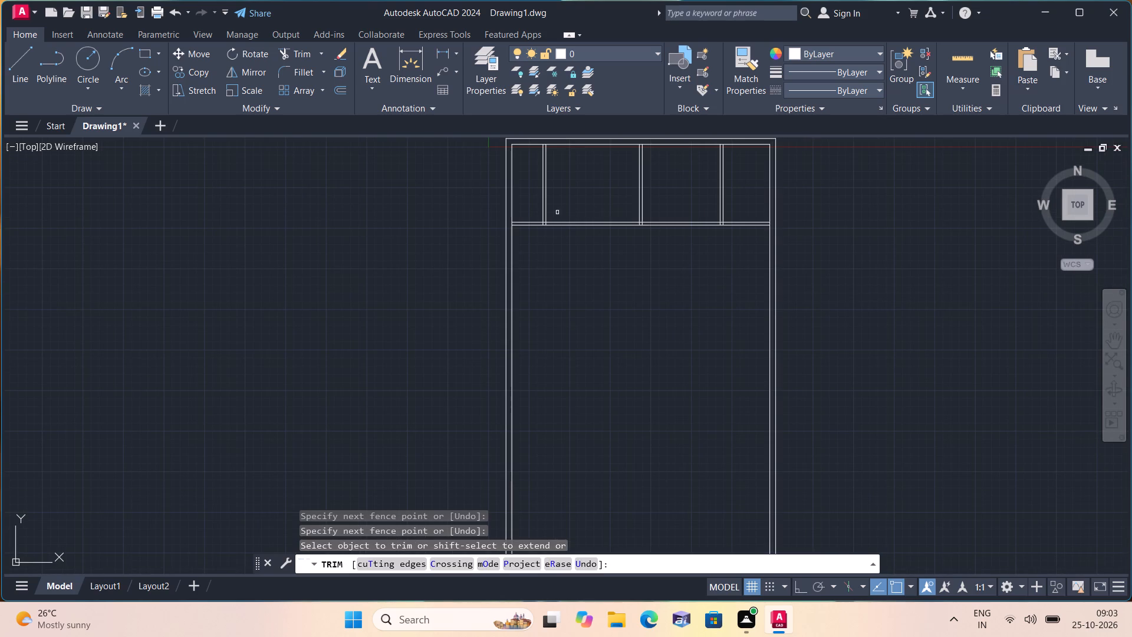
scroll(507, 227, "up", 3)
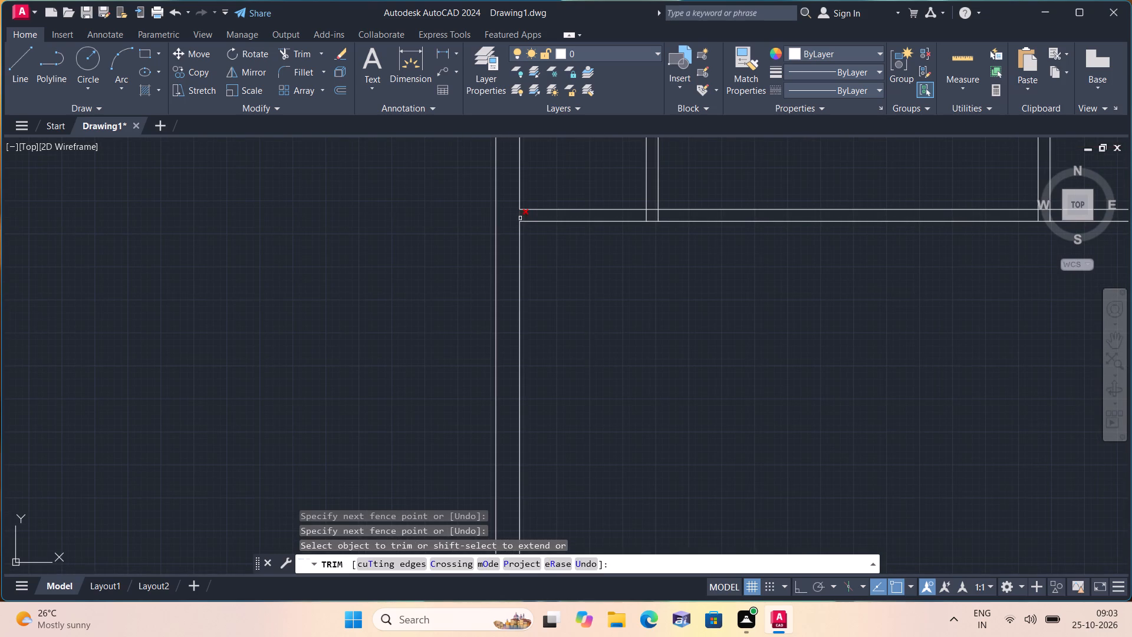
left_click(520, 218)
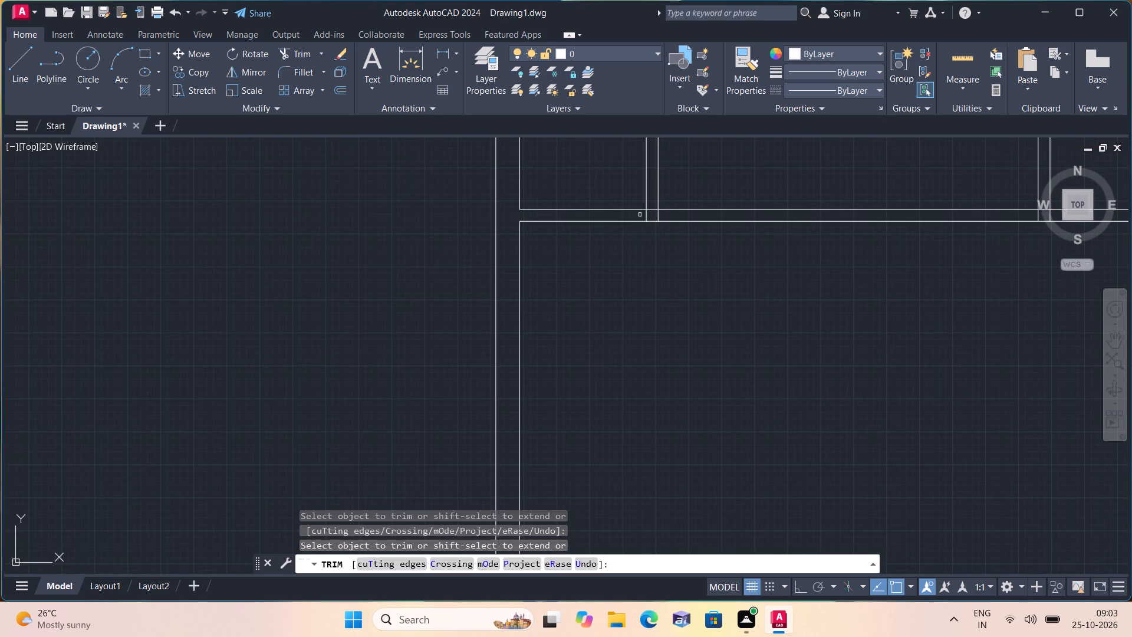
left_click(646, 214)
left_click(656, 214)
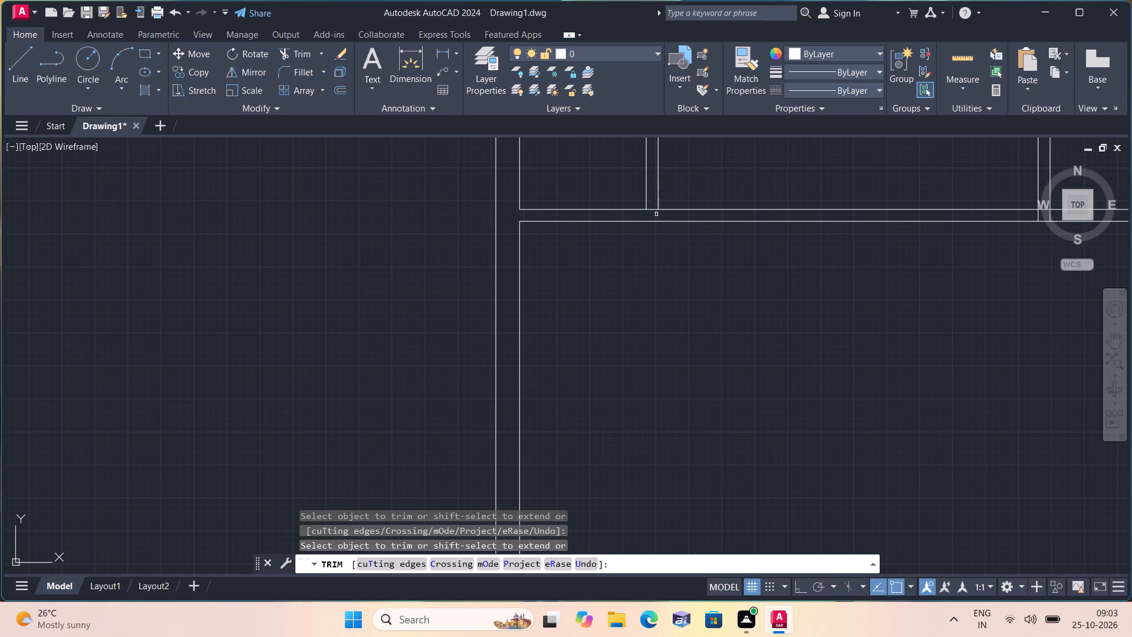
left_click(656, 210)
Trim the overlapping segments where the second vertical partition meets the horizontal partition.
scroll(654, 212, "down", 3)
middle_click_drag(674, 259, 613, 387)
scroll(688, 338, "up", 3)
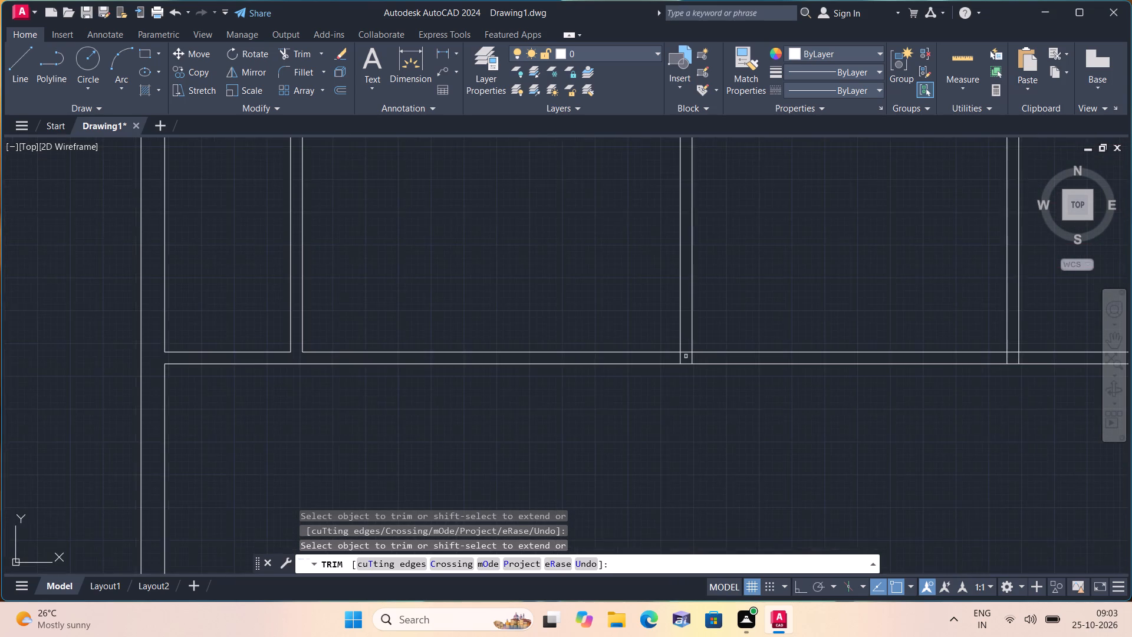
scroll(686, 359, "up", 1)
left_click(676, 354)
left_click(686, 347)
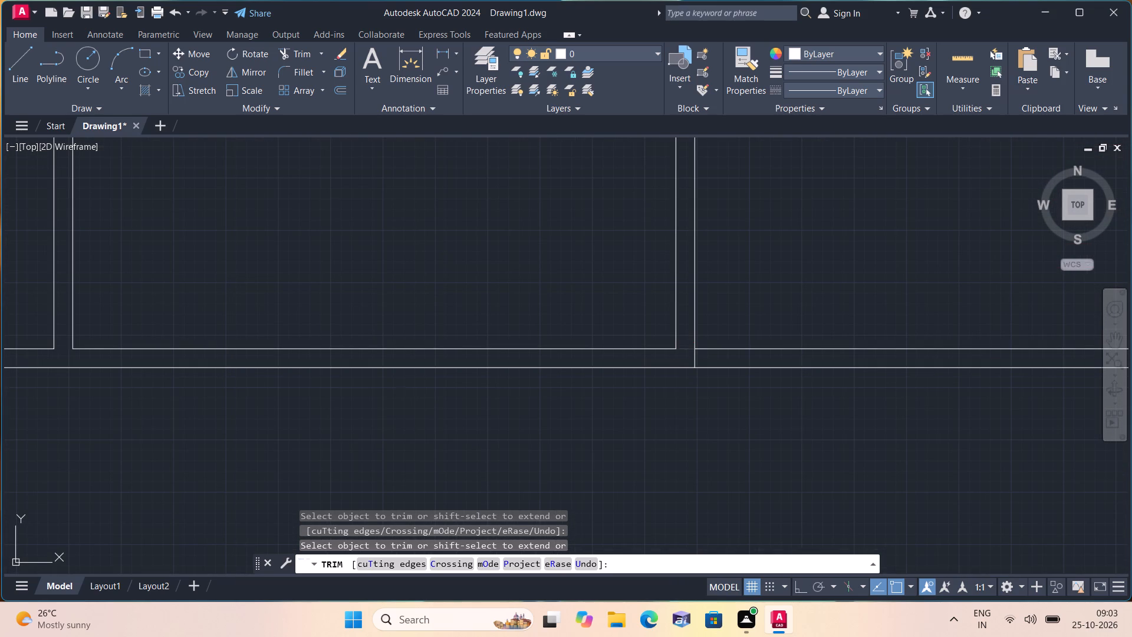
left_click(694, 360)
scroll(694, 360, "down", 3)
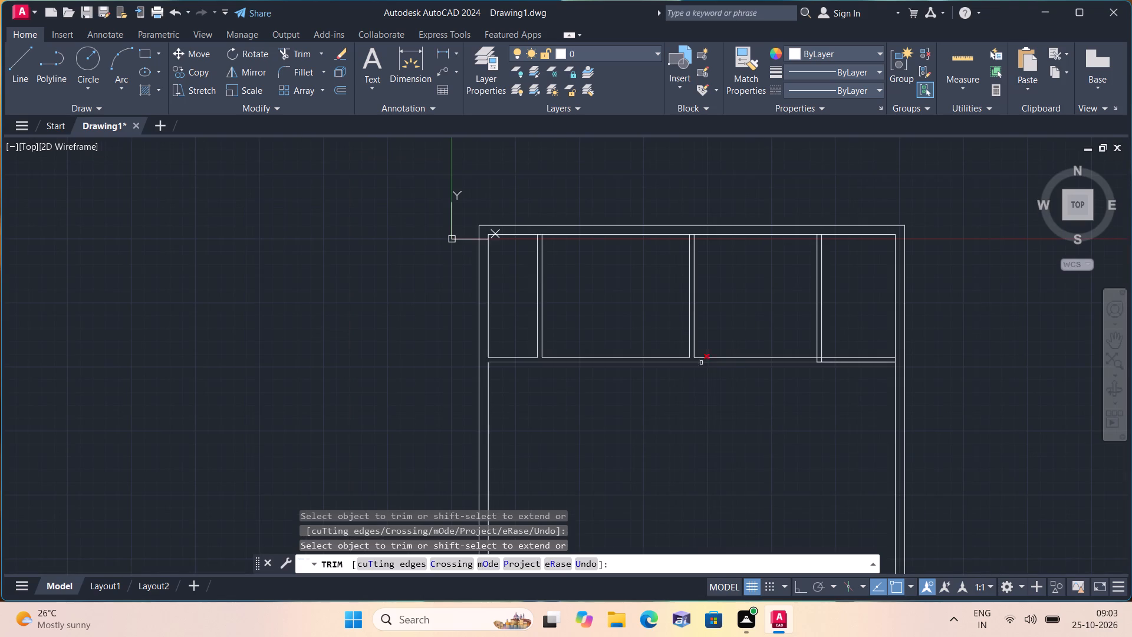
Trim the overlapping segments where the third vertical partition meets the horizontal partition.
scroll(806, 367, "up", 4)
left_click(845, 349)
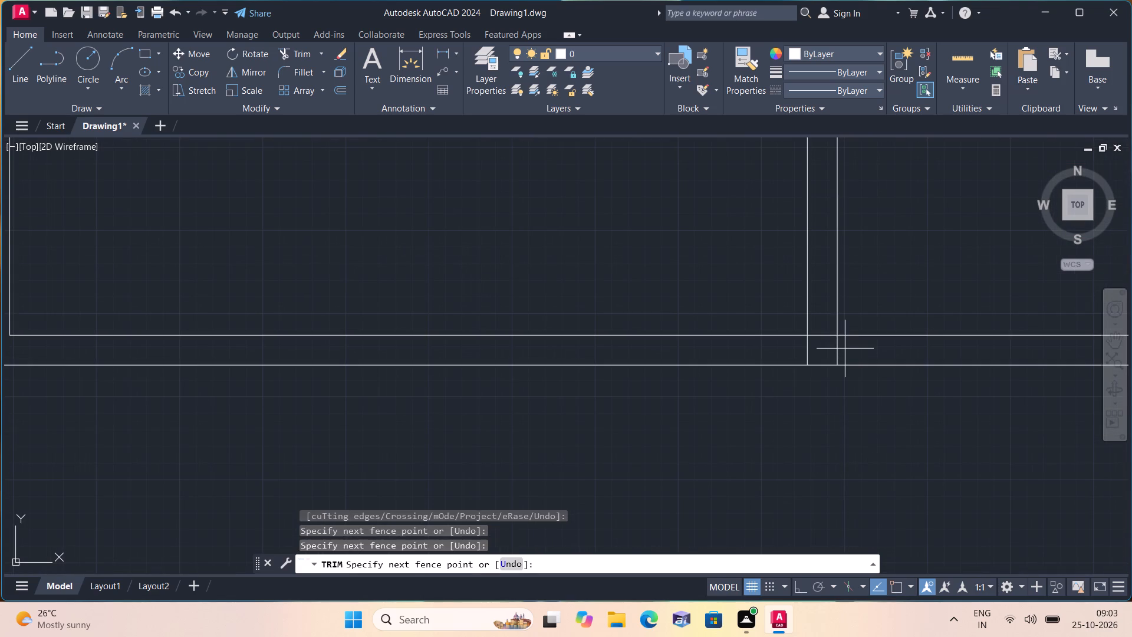
left_click(801, 353)
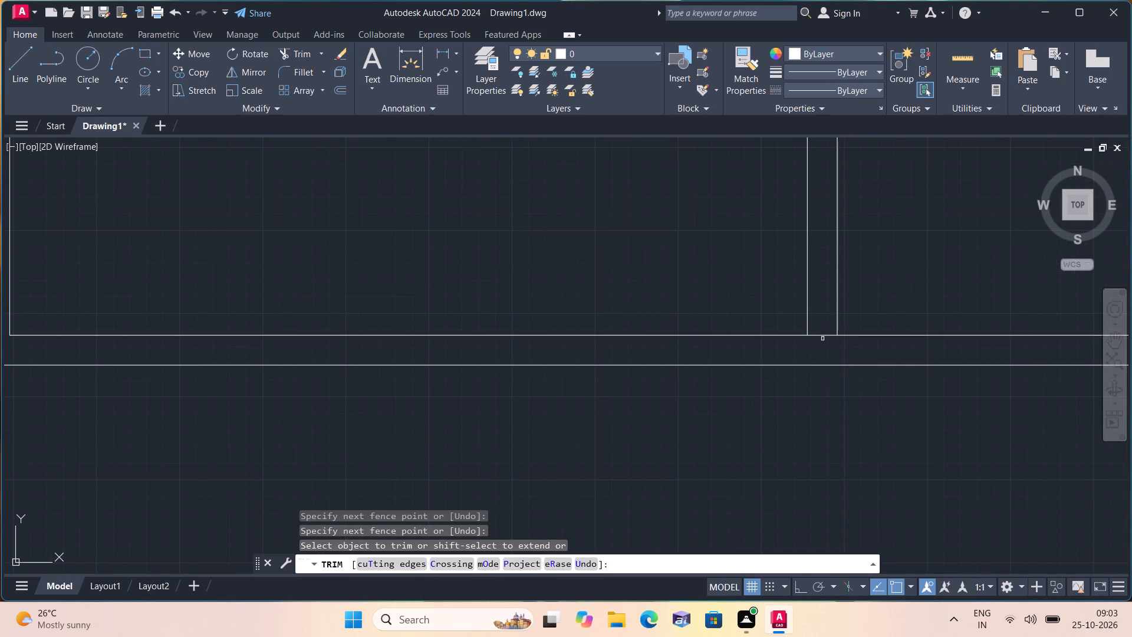
left_click(821, 336)
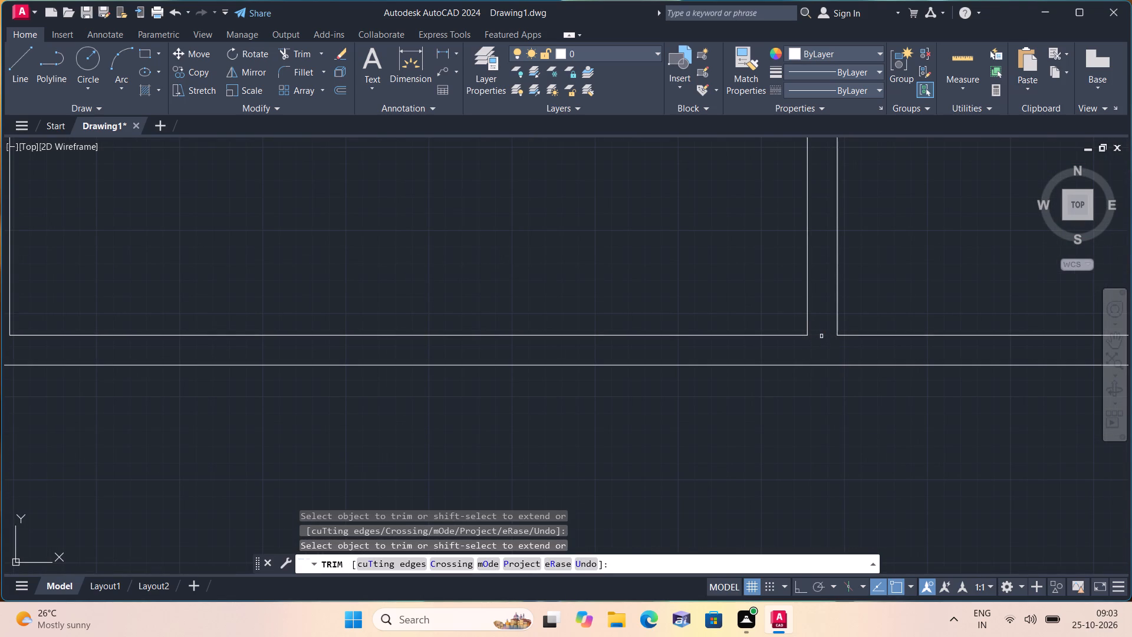
Trim the top outer wall's inner line between the faces of each of the three vertical partitions.
scroll(821, 336, "down", 5)
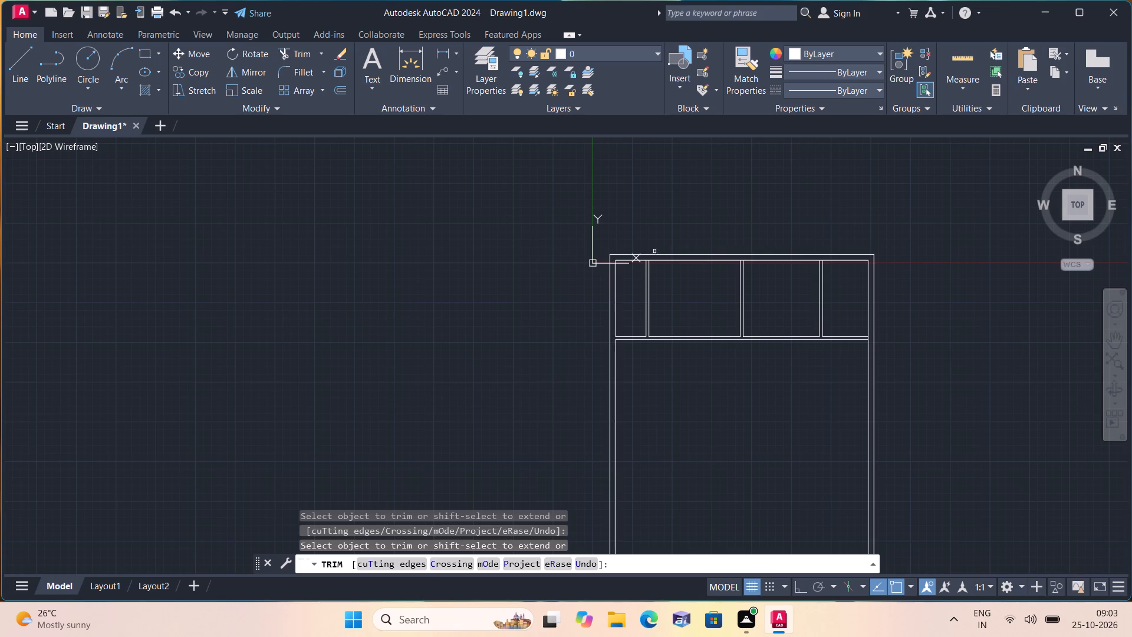
scroll(651, 257, "up", 3)
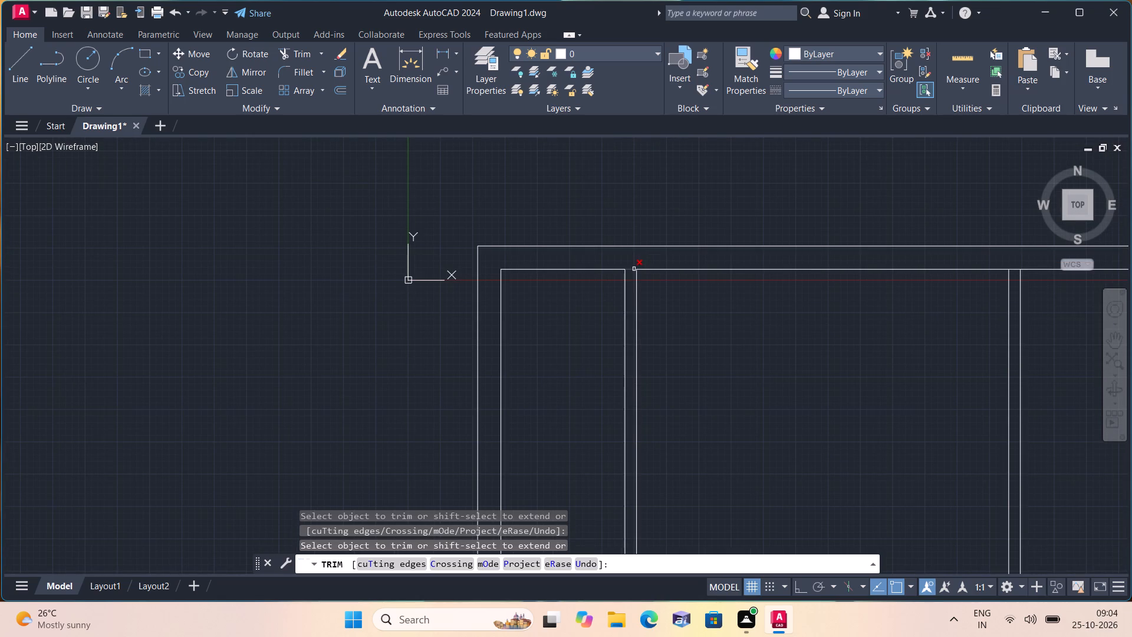
left_click(634, 269)
scroll(646, 252, "down", 2)
scroll(781, 262, "up", 2)
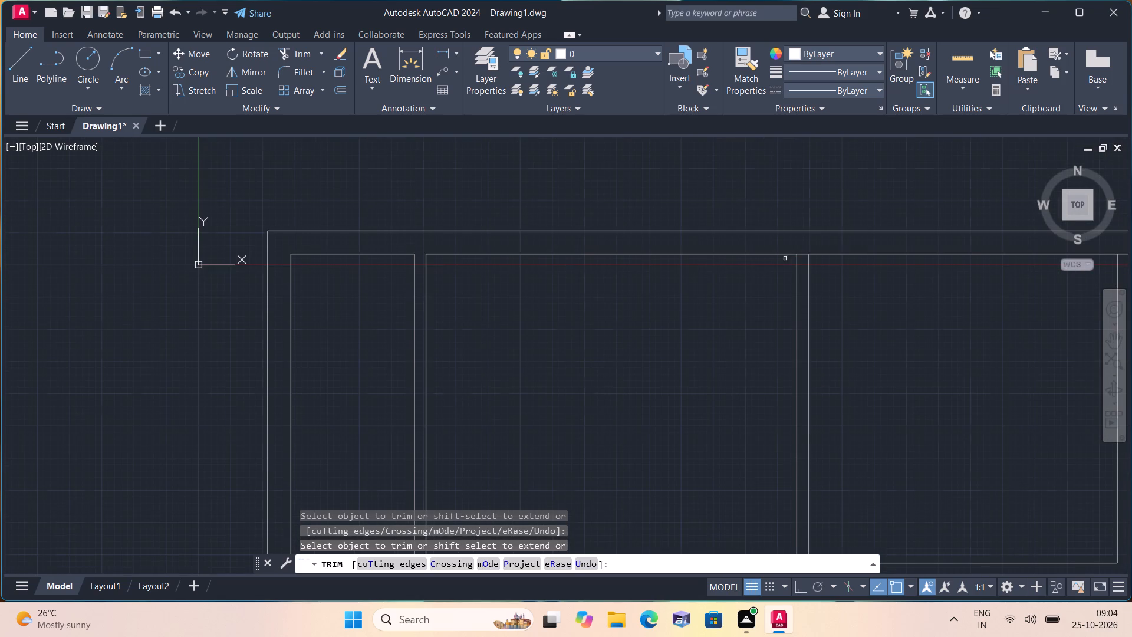
left_click(799, 254)
scroll(815, 234, "down", 4)
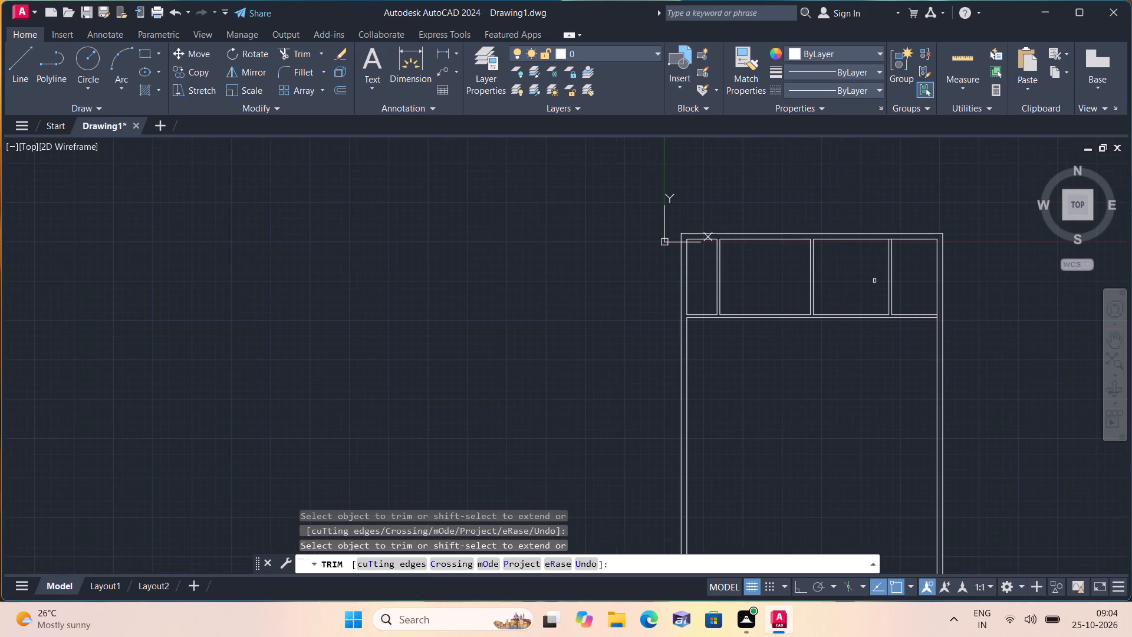
scroll(887, 241, "up", 2)
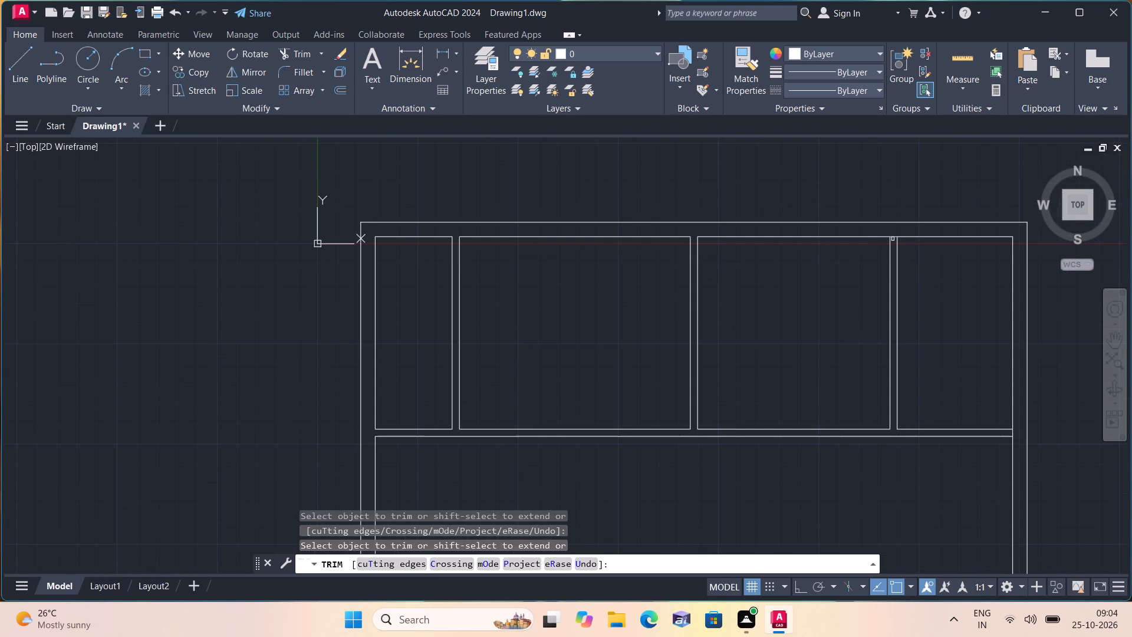
left_click(893, 236)
scroll(865, 201, "down", 3)
middle_click_drag(784, 375, 726, 329)
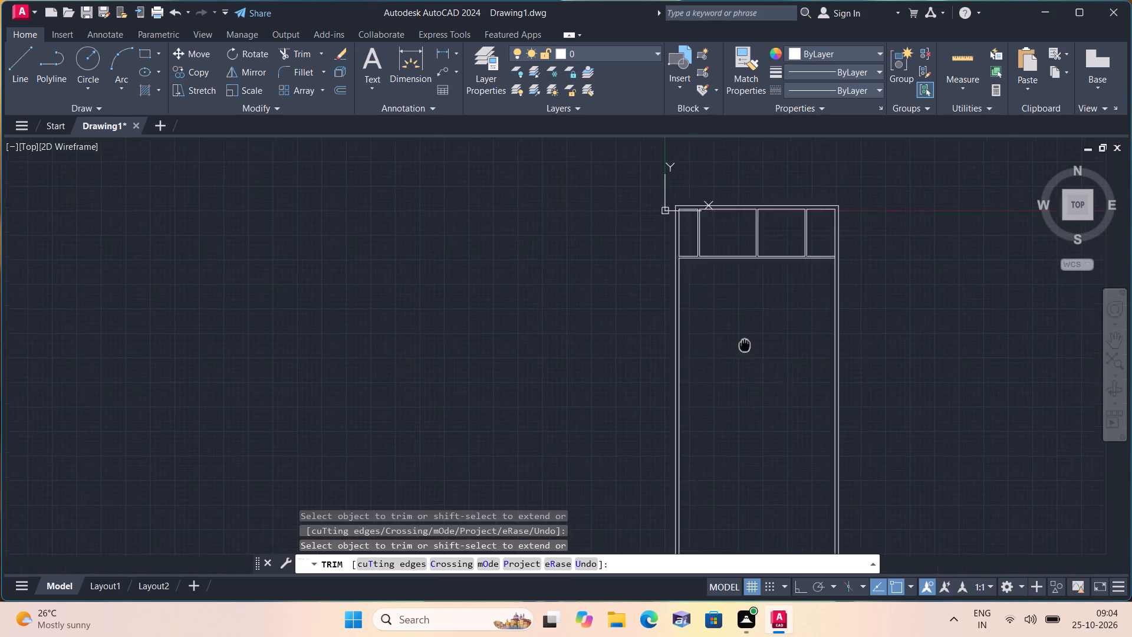
middle_click_drag(726, 329, 725, 328)
key("space")
Offset the horizontal partition's lower line 6' downward.
type("off")
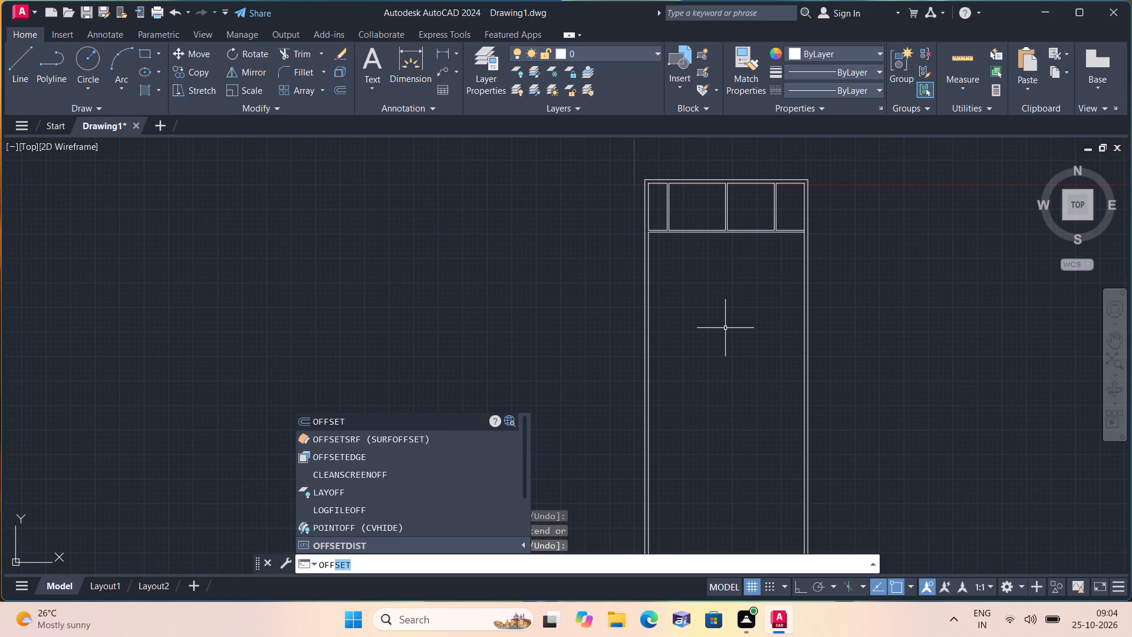
key("space")
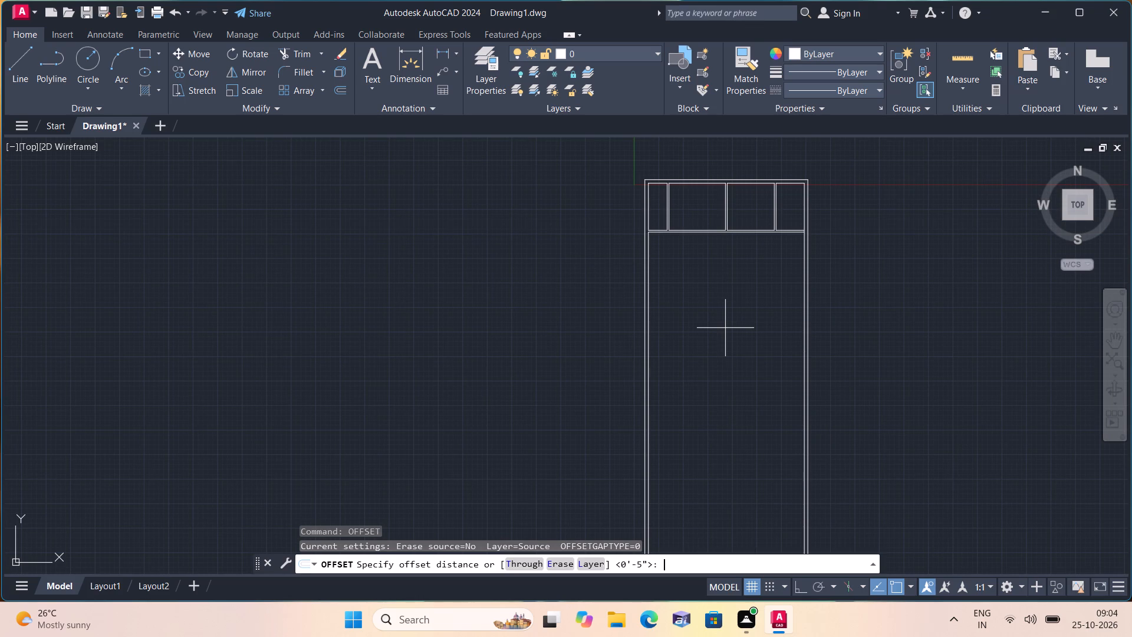
type("6'")
key("space")
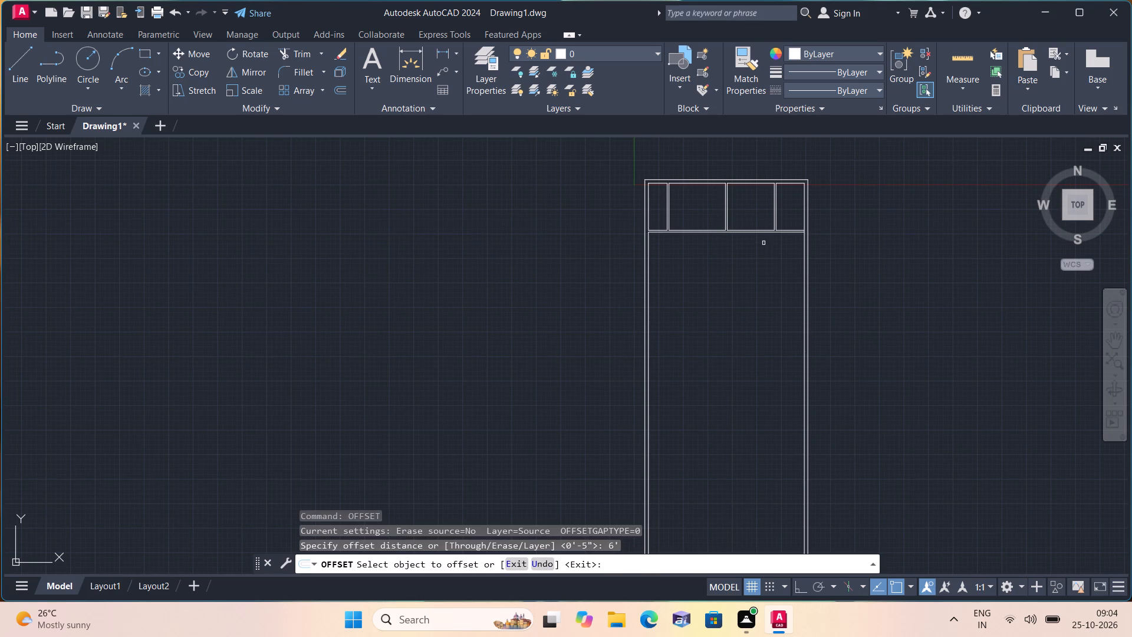
scroll(775, 226, "up", 2)
left_click(809, 240)
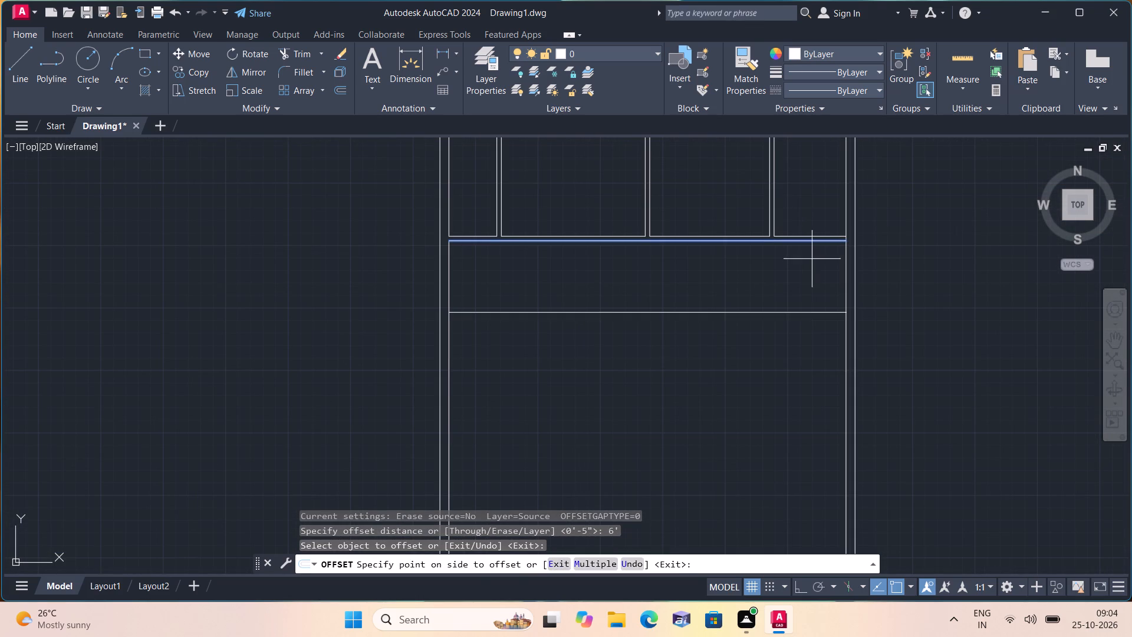
left_click(803, 342)
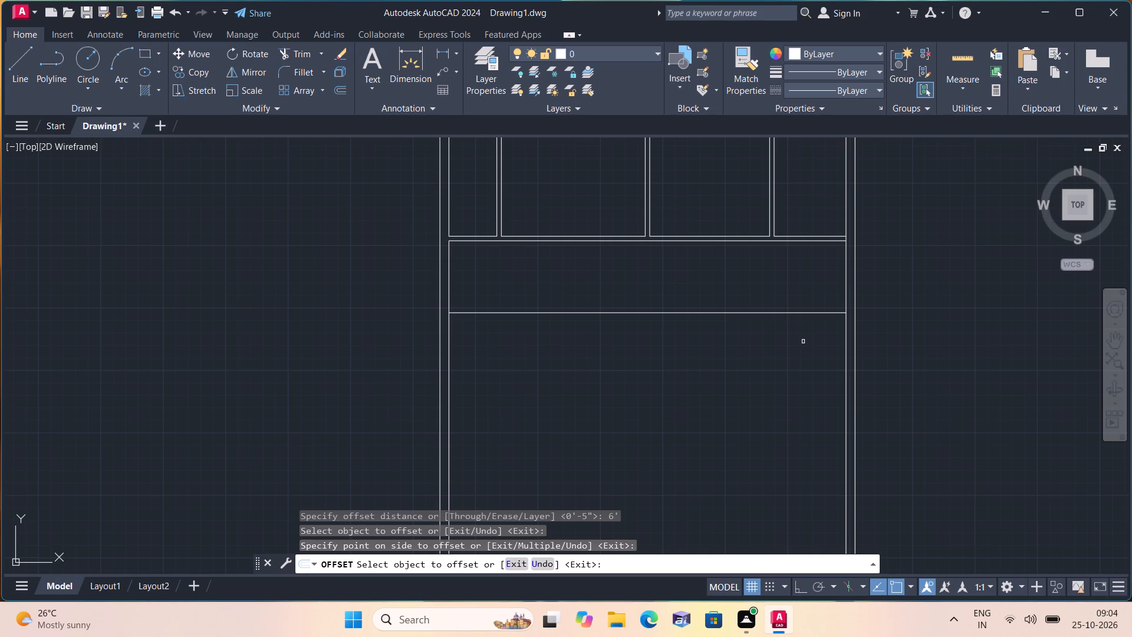
key("space")
Offset the new horizontal line 4.5" downward to form a second horizontal partition.
key("space")
type("4.5\"")
key("space")
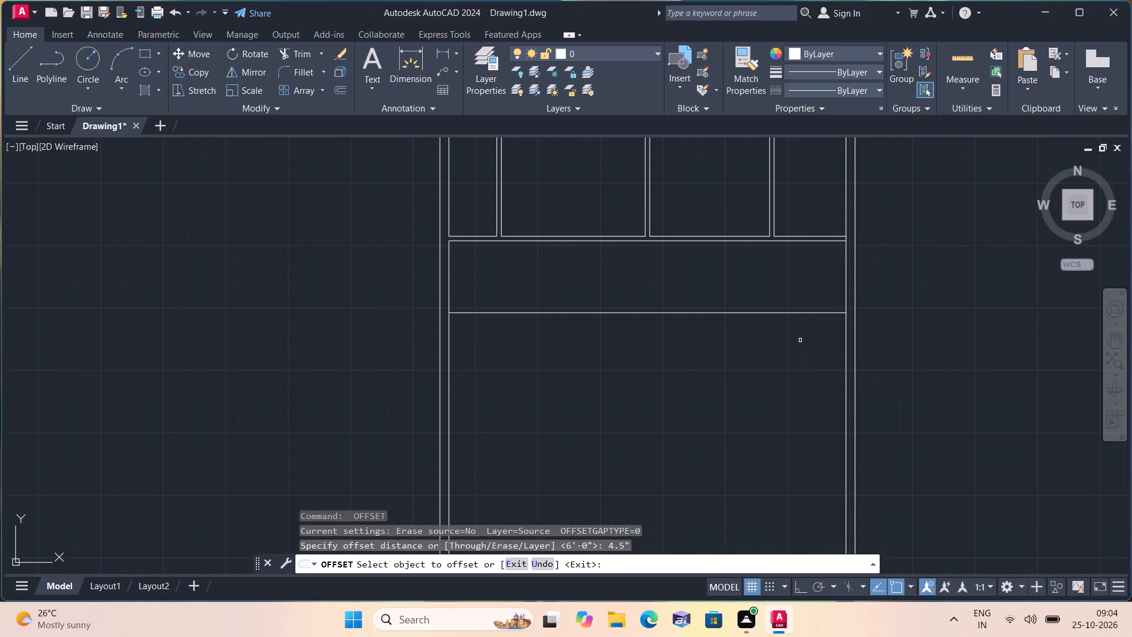
left_click(804, 313)
left_click(807, 340)
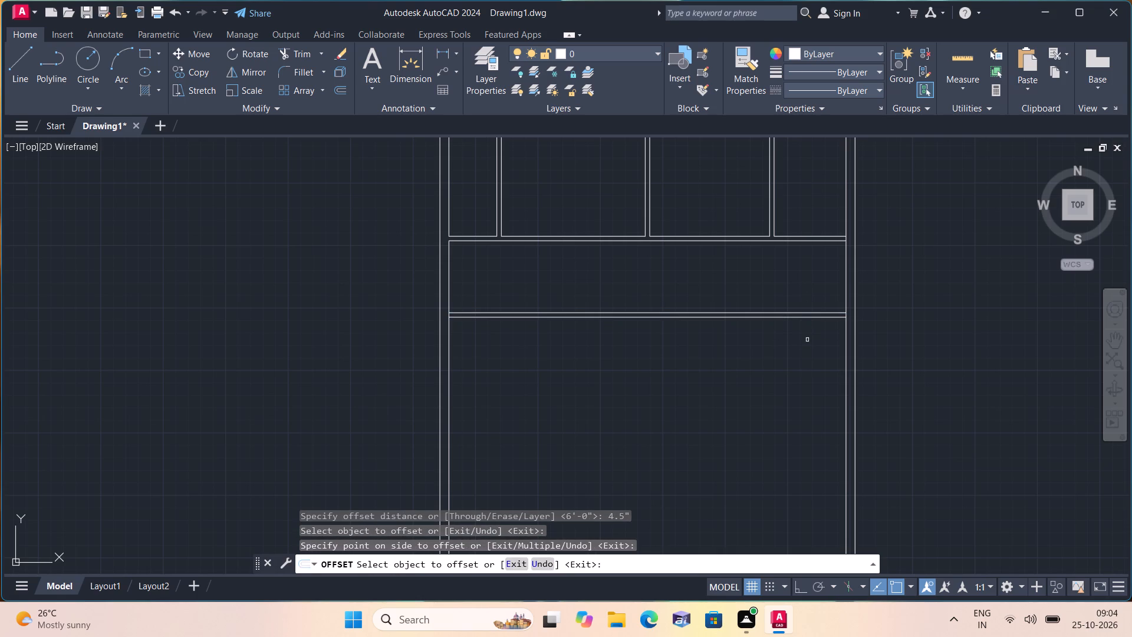
key("space")
Trim the right outer wall's inner line between the two lines of the upper horizontal partition.
type("trim")
key("space")
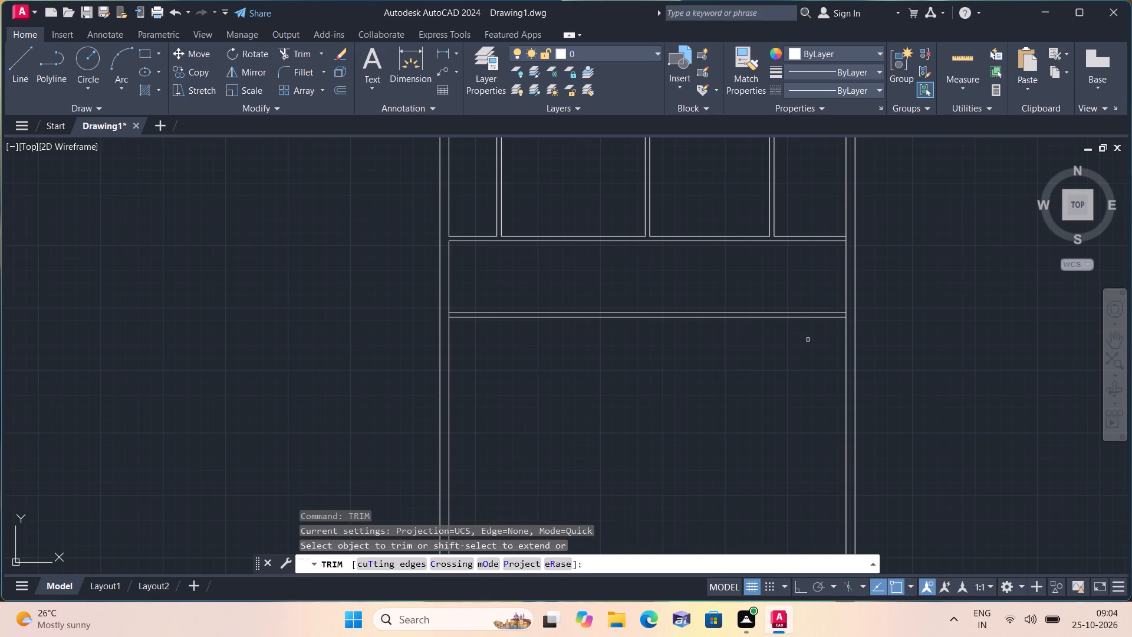
scroll(853, 249, "up", 2)
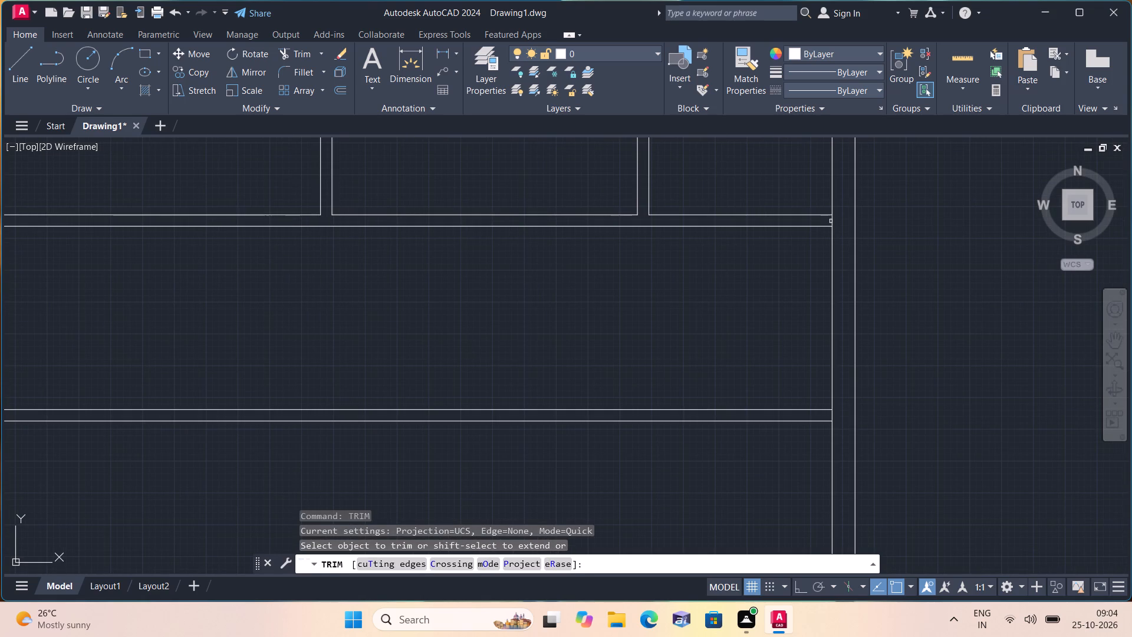
left_click(831, 221)
key("space")
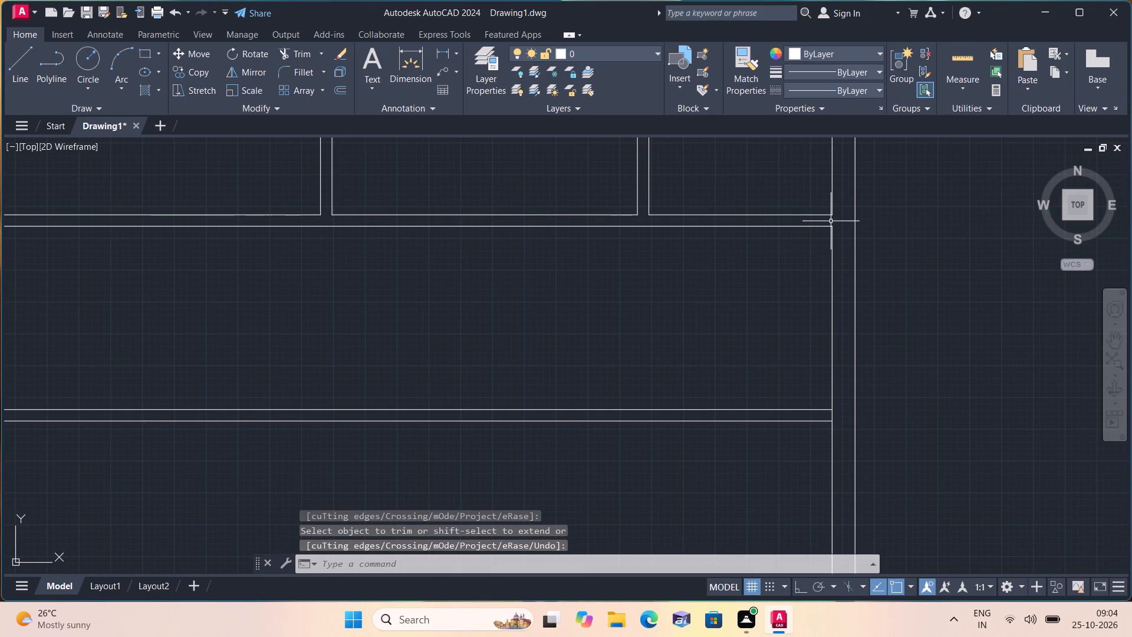
Offset the right outer wall's inner line below the upper horizontal partition 8' to the left.
type("off")
key("space")
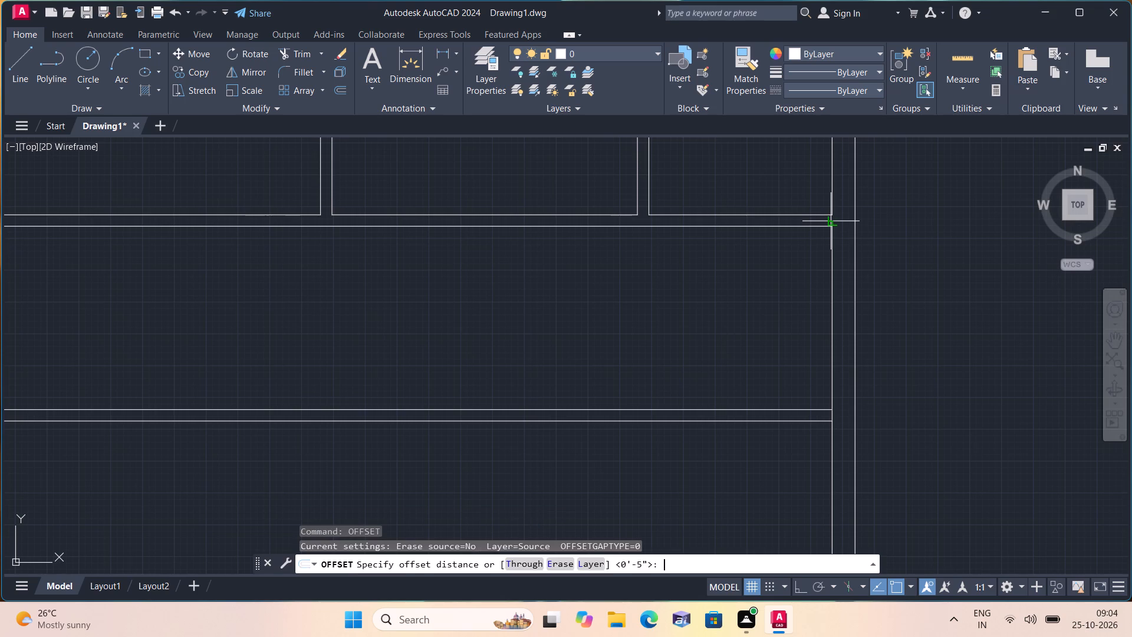
type("8'")
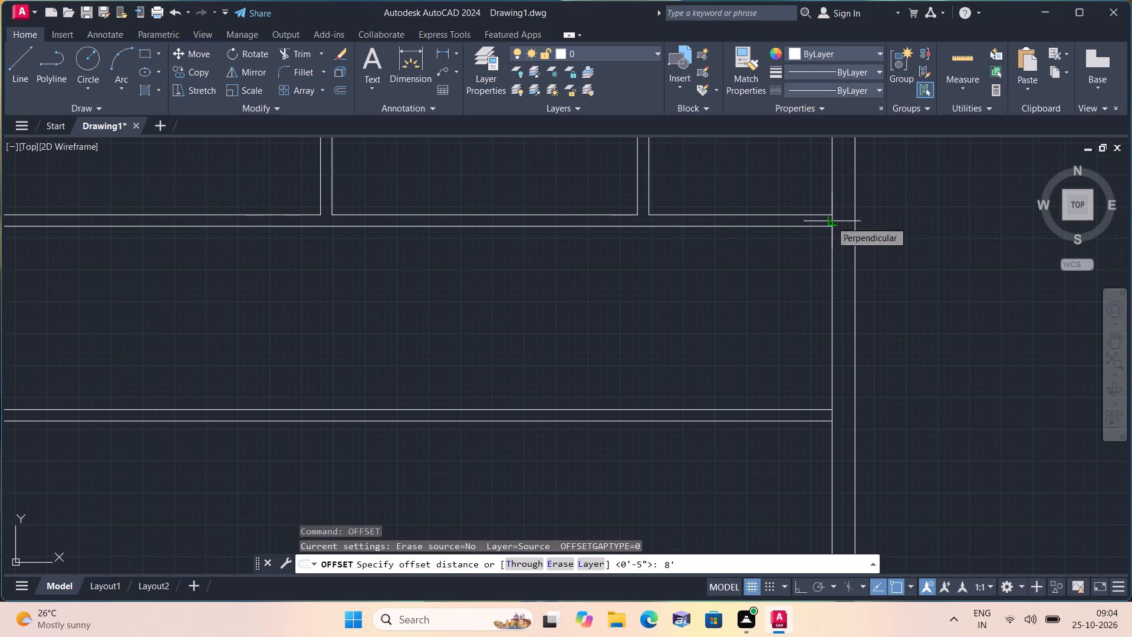
key("space")
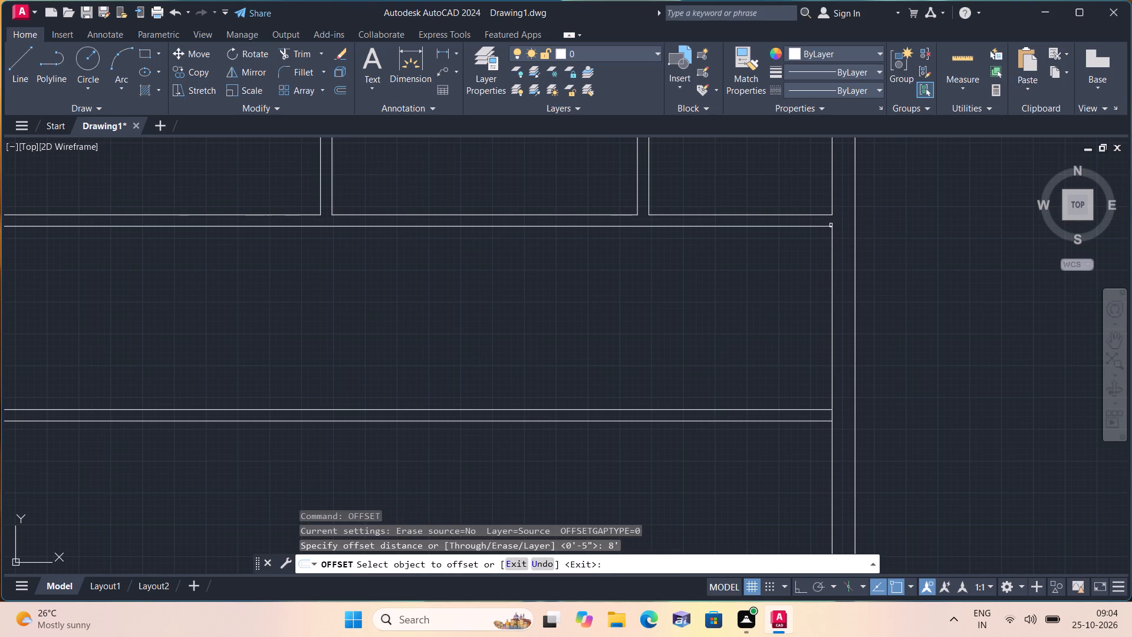
left_click(832, 236)
left_click(735, 247)
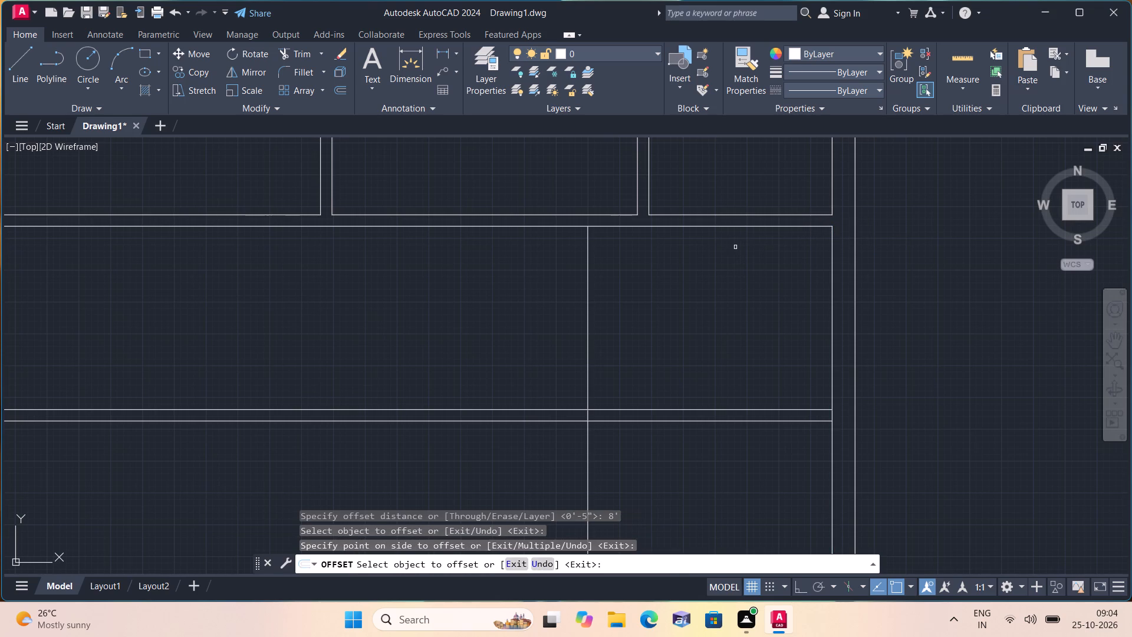
key("space")
Offset the new vertical line 4.5" to the left to form the small room's side partition.
key("space")
type("4.5\"")
key("space")
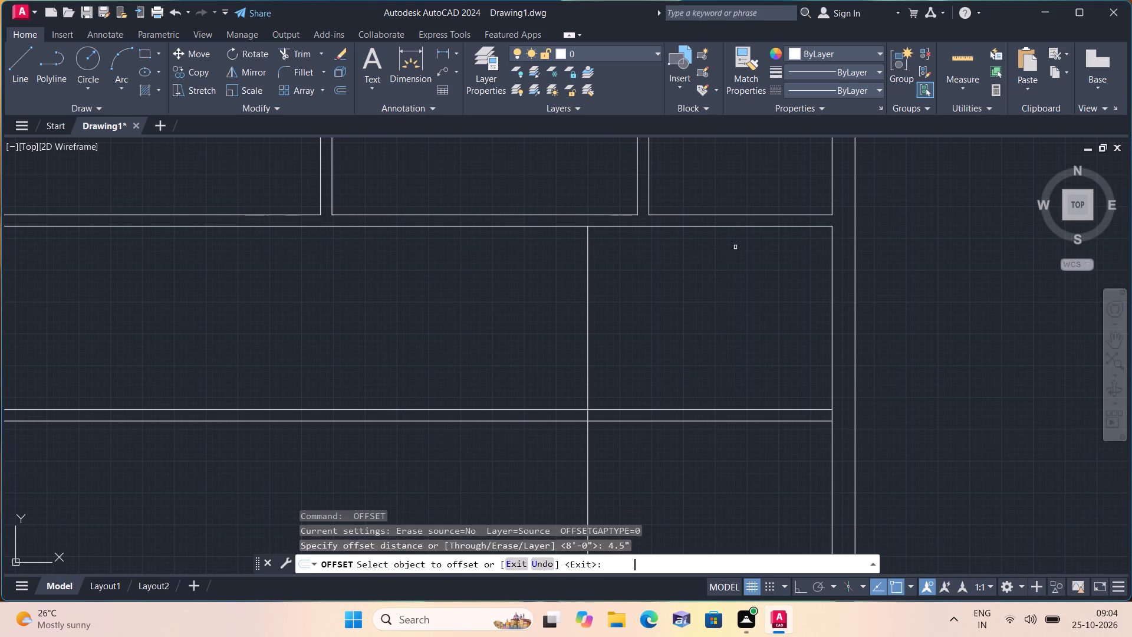
scroll(735, 247, "down", 2)
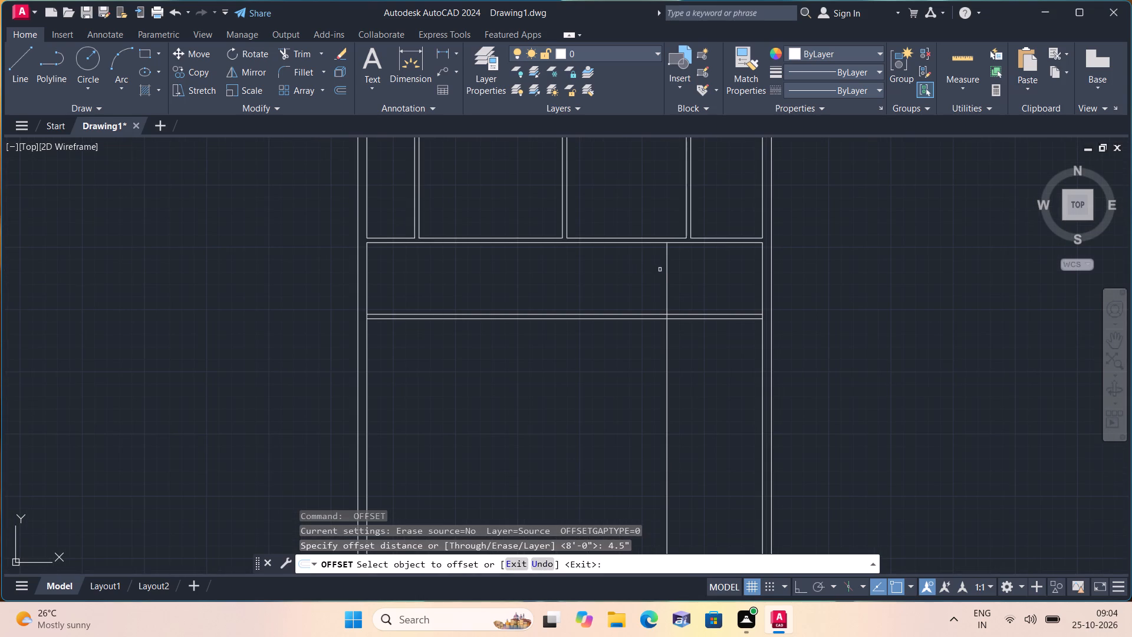
left_click(666, 277)
left_click(624, 276)
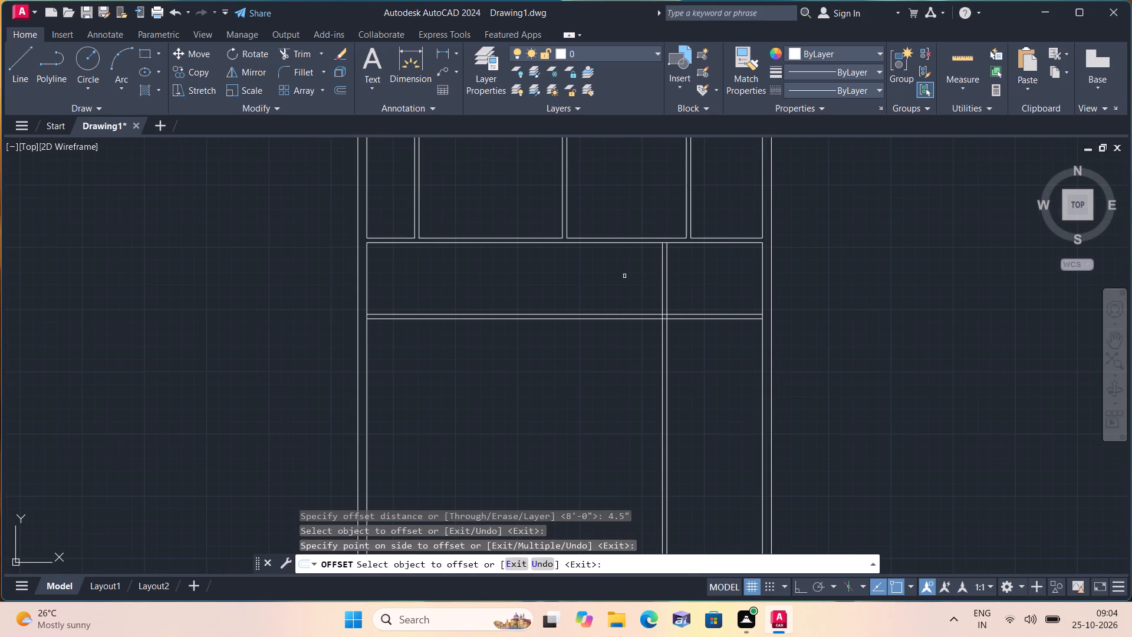
key("space")
Trim away the lower horizontal partition left of the new vertical partition and the vertical partition's lines below it.
type("trim")
key("space")
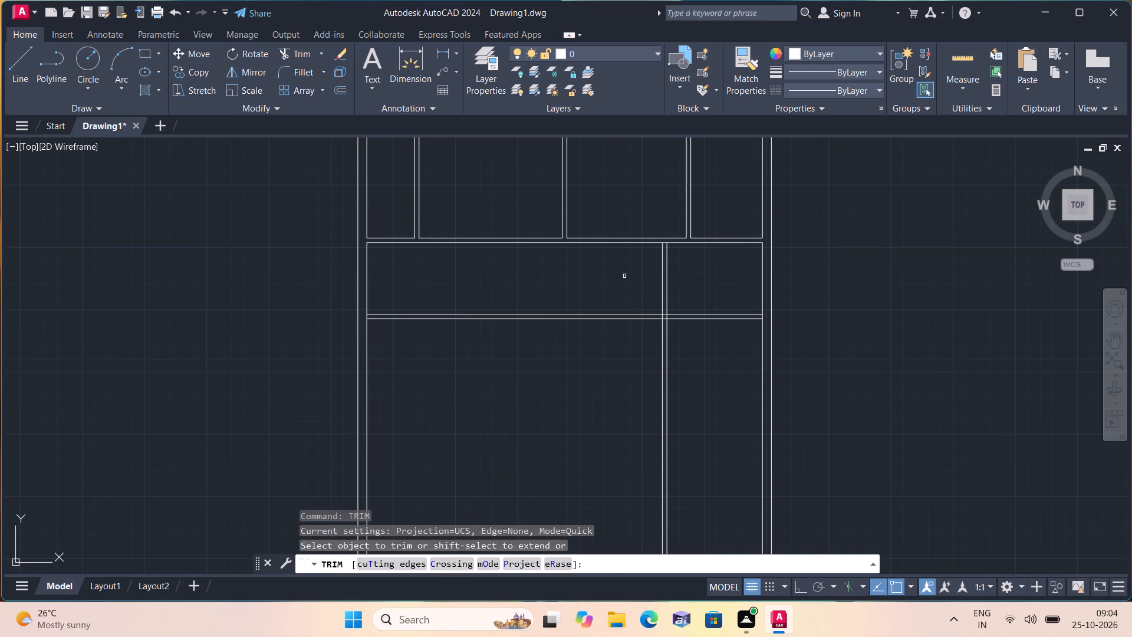
left_click_drag(609, 281, 695, 392)
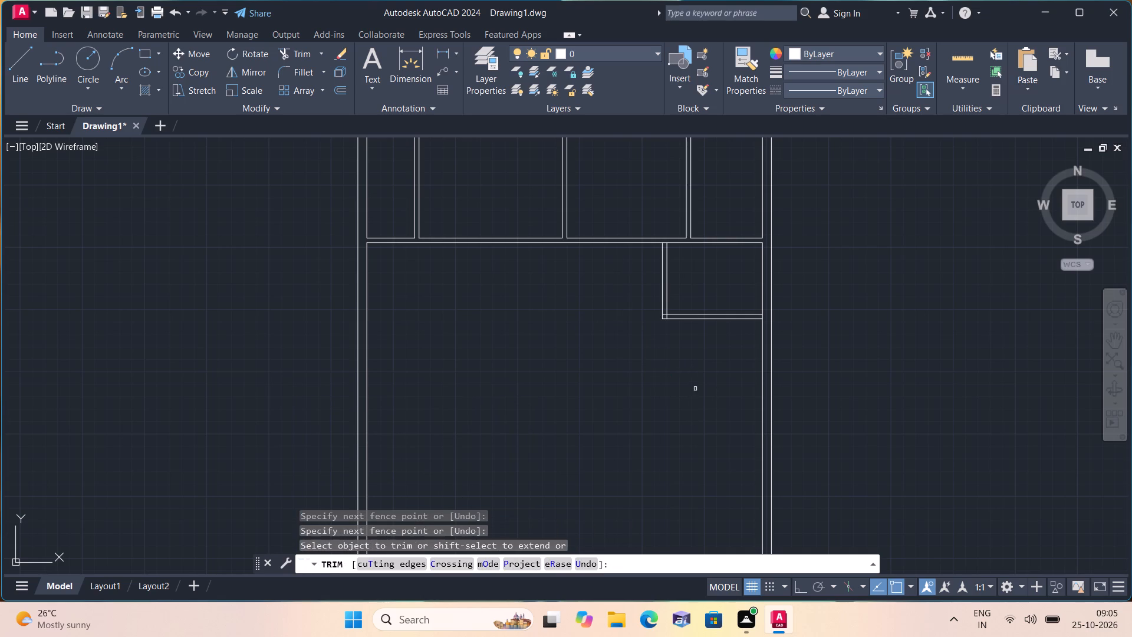
Trim the overlapping segments where the new vertical partition meets the upper and lower horizontal partitions.
scroll(655, 256, "up", 3)
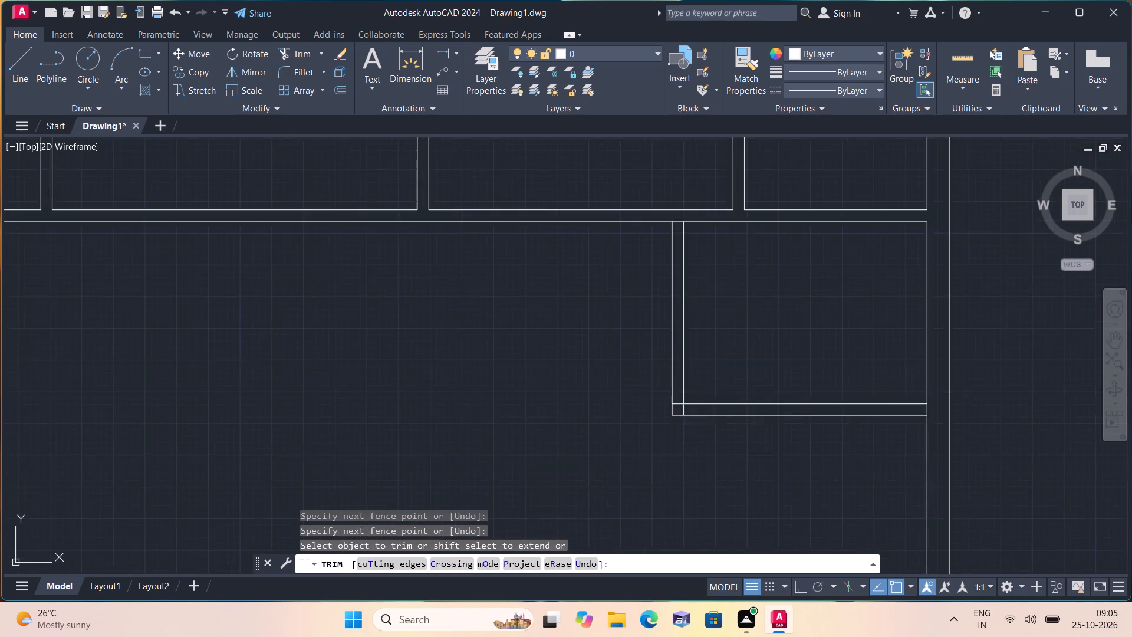
left_click(687, 202)
scroll(692, 202, "down", 1)
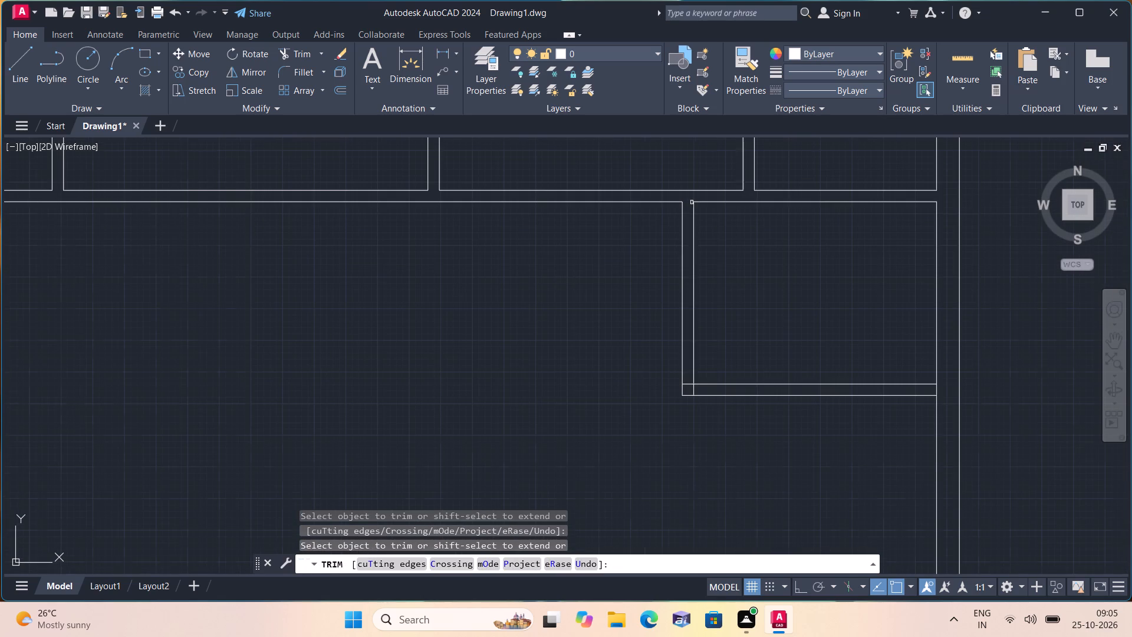
scroll(702, 386, "up", 2)
left_click(699, 399)
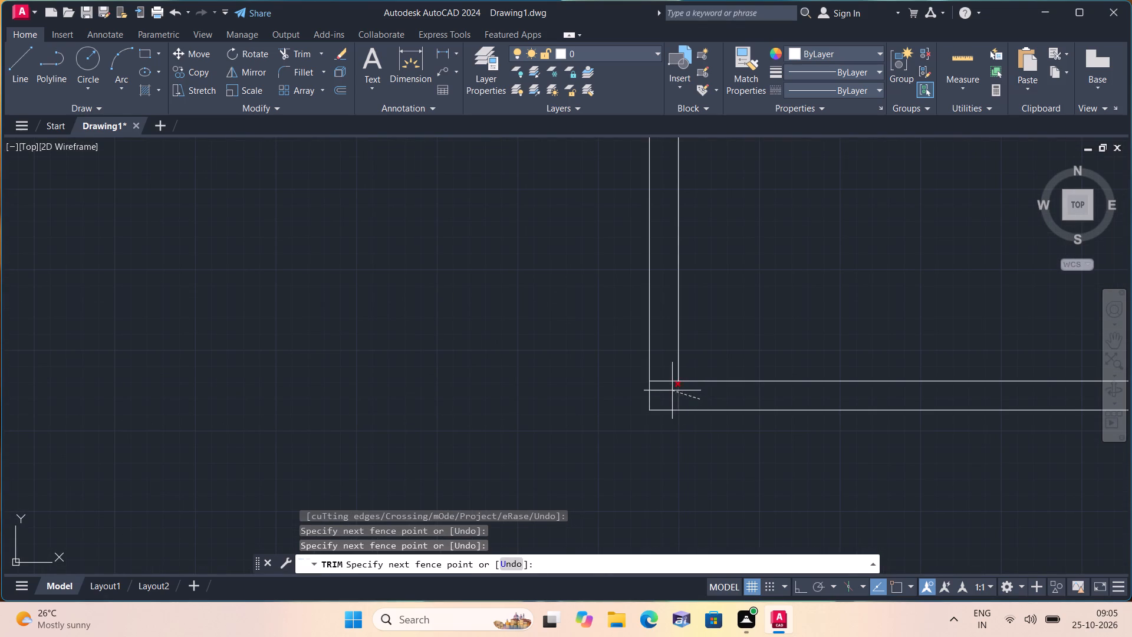
left_click(664, 377)
Trim the right outer wall's inner line where the small room's lower partition meets it.
scroll(663, 371, "down", 2)
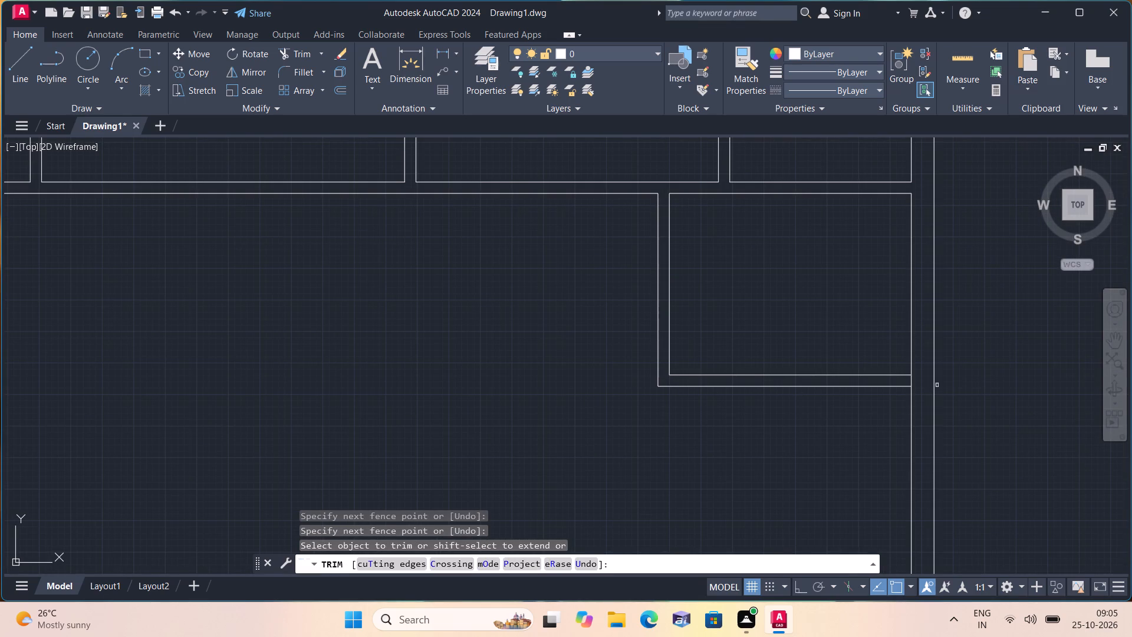
left_click(909, 381)
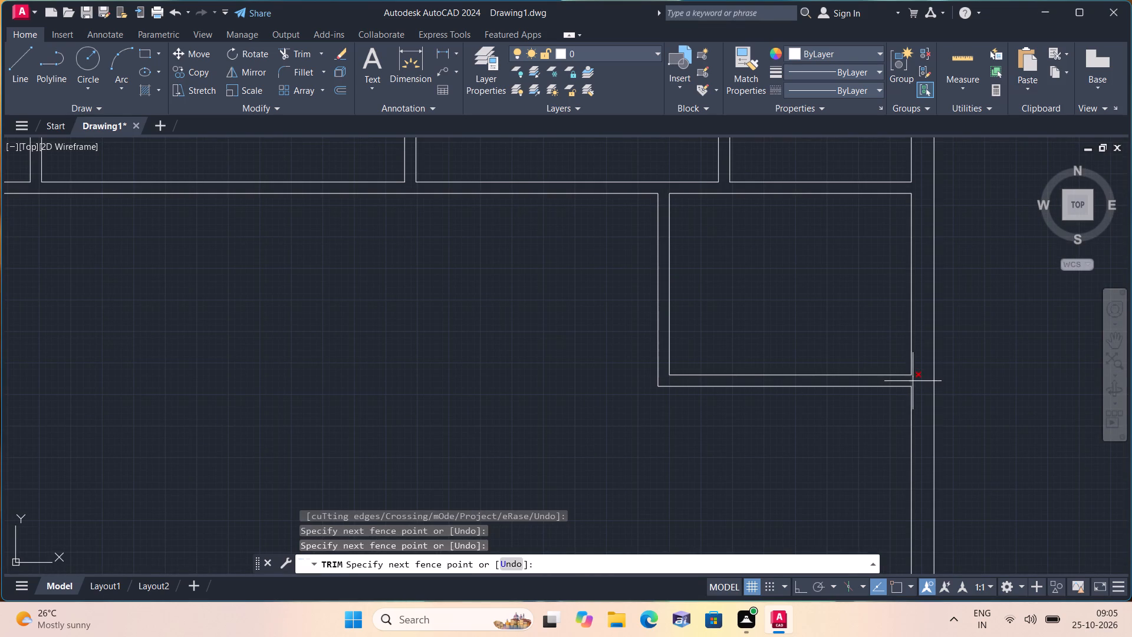
left_click(919, 380)
scroll(920, 363, "down", 3)
middle_click_drag(967, 365, 960, 362)
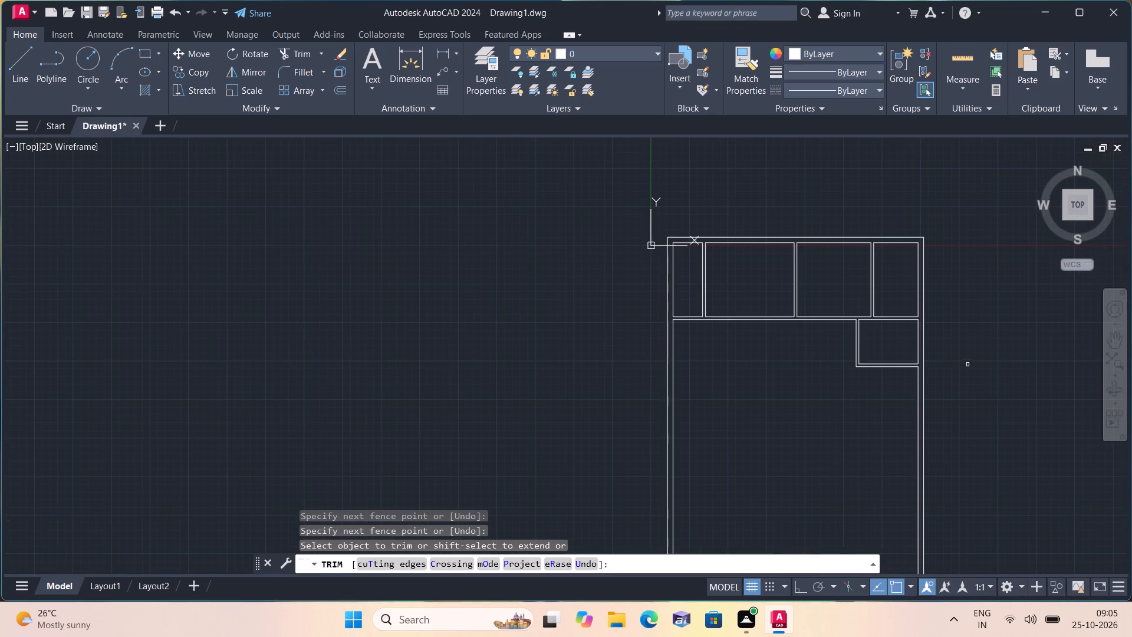
middle_click_drag(960, 362, 840, 257)
key("space")
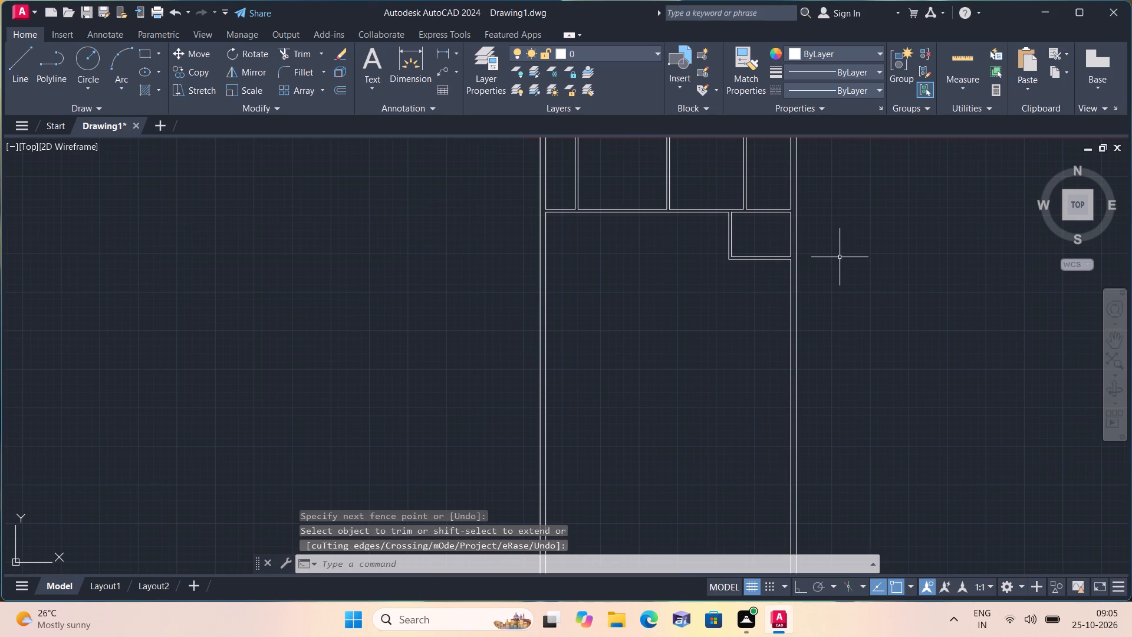
Offset the lower line of the small room's bottom partition 16' downward.
type("off")
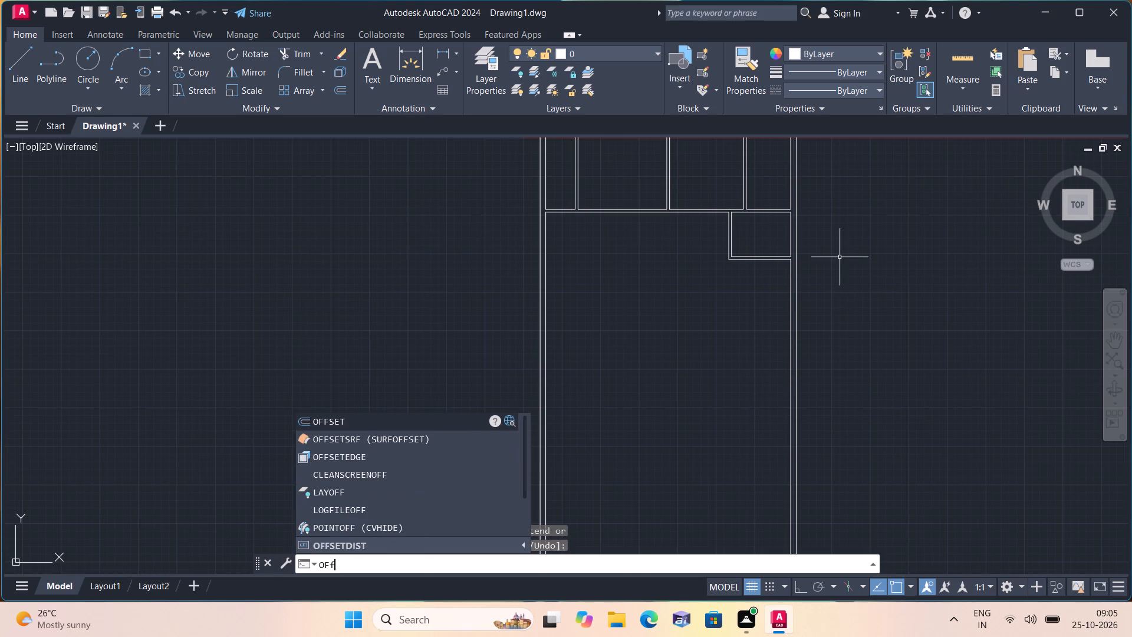
key("space")
type("16'")
key("space")
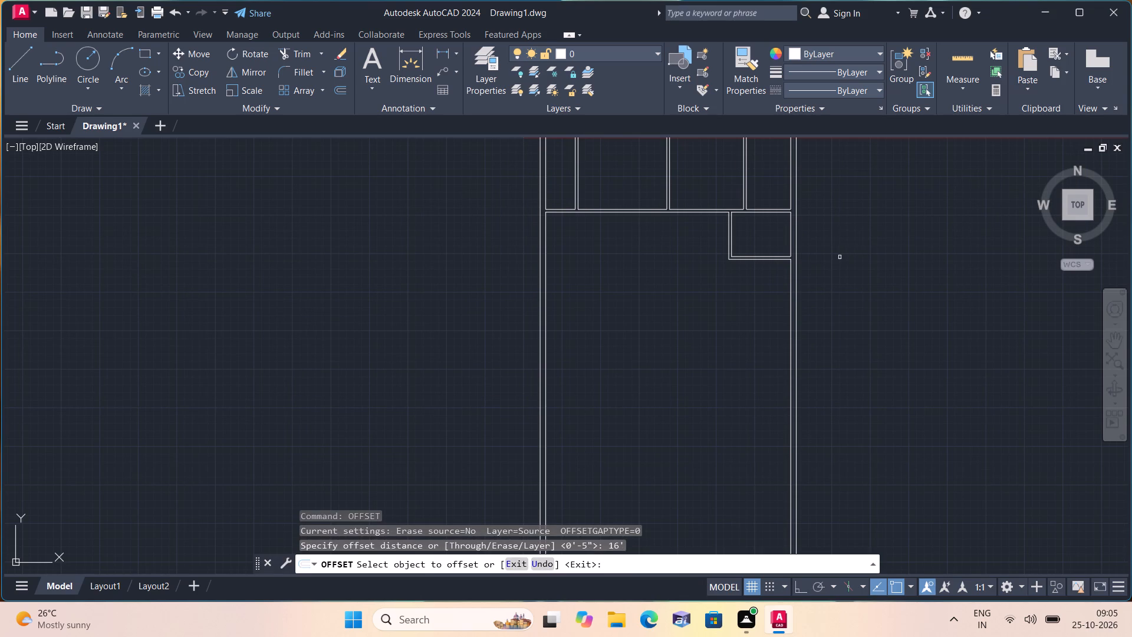
scroll(781, 261, "up", 2)
left_click(776, 259)
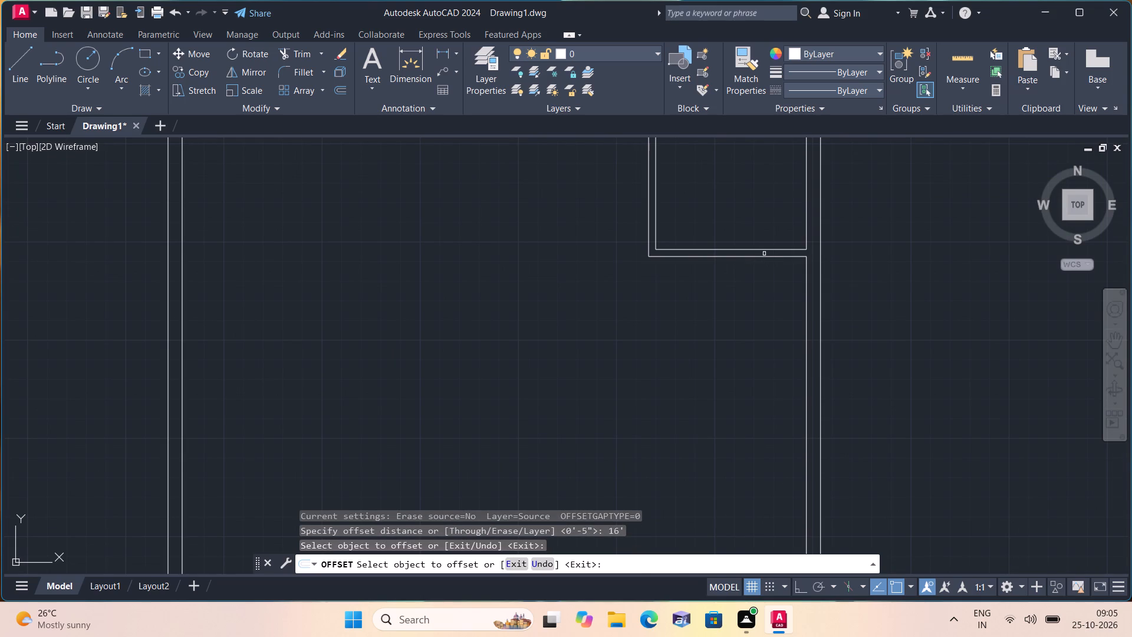
left_click(764, 255)
left_click(764, 318)
scroll(764, 318, "down", 2)
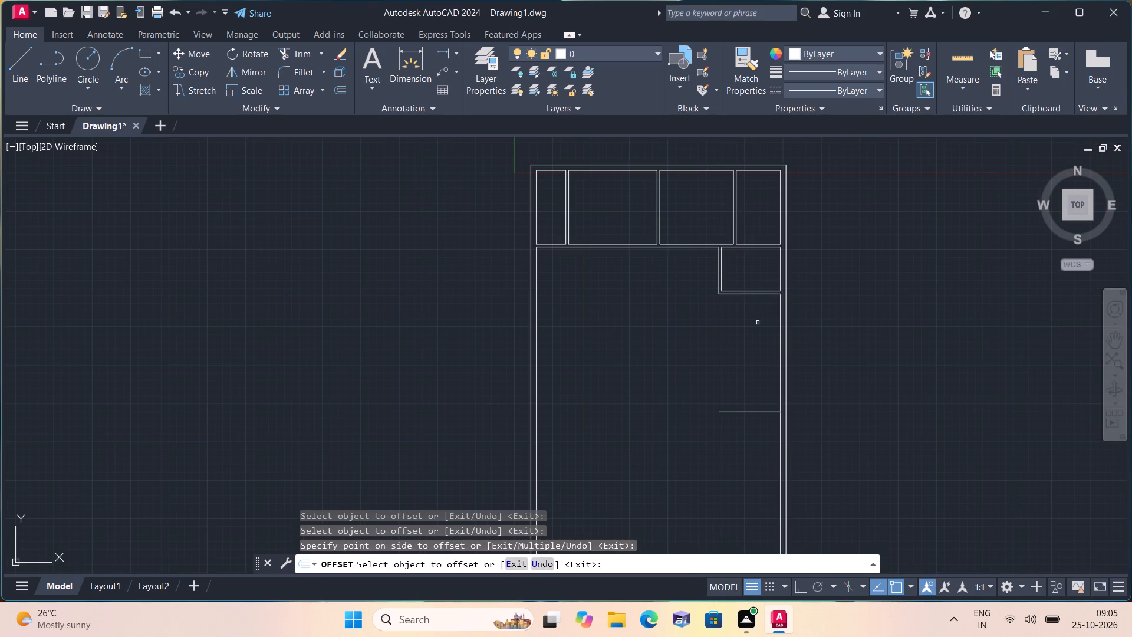
key("space")
Offset the new horizontal line 9" downward to form the bottom outer wall.
key("space")
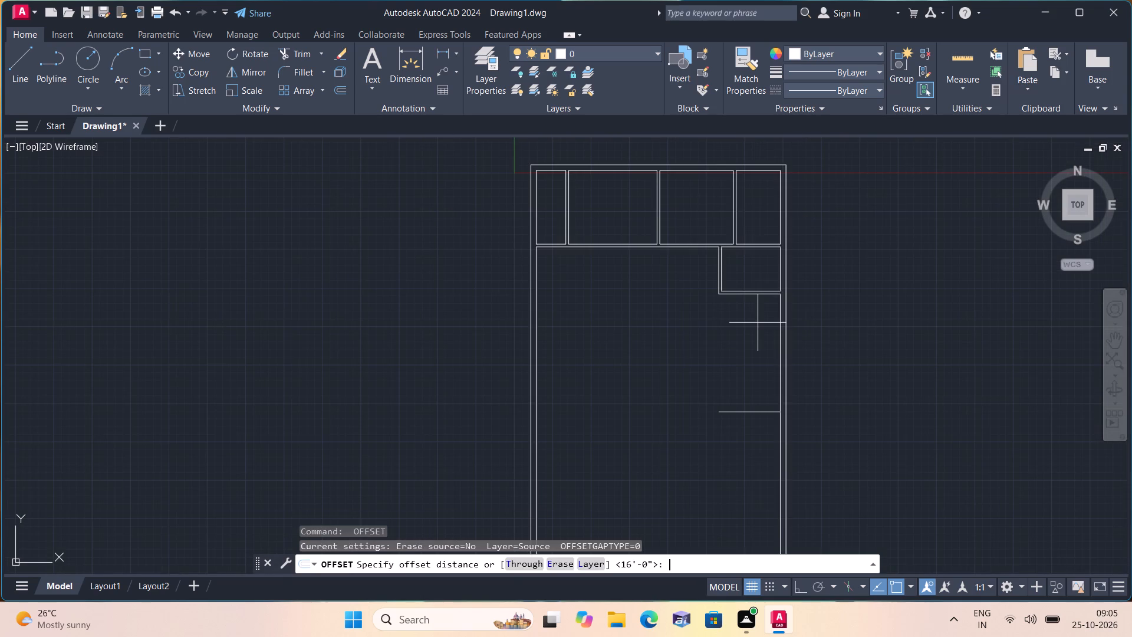
type("9\"")
key("space")
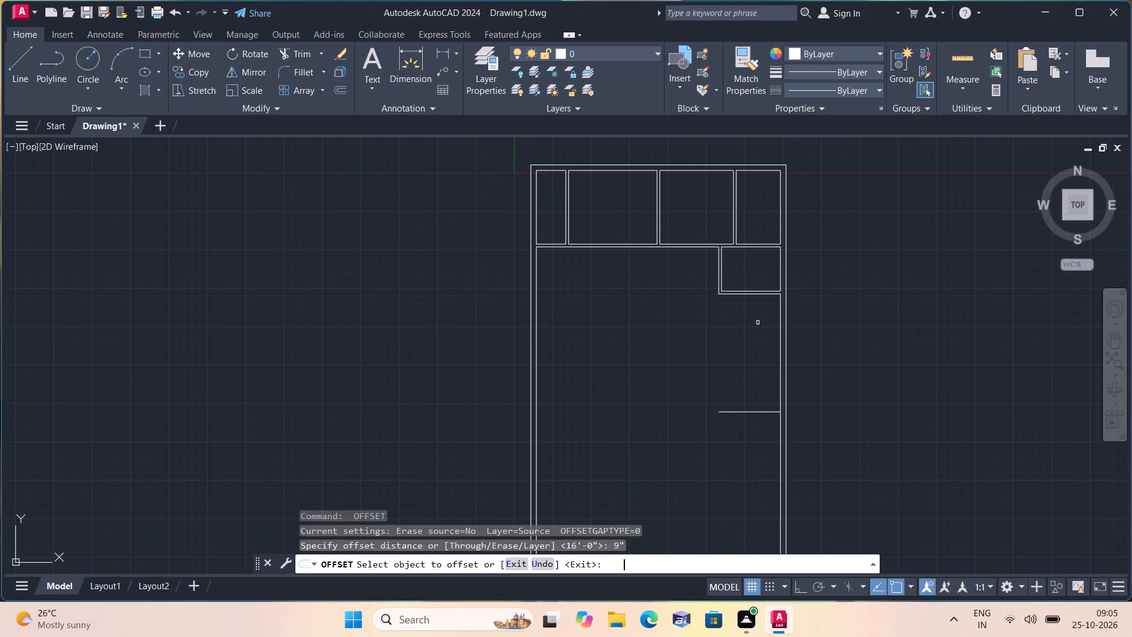
left_click(753, 412)
left_click(752, 452)
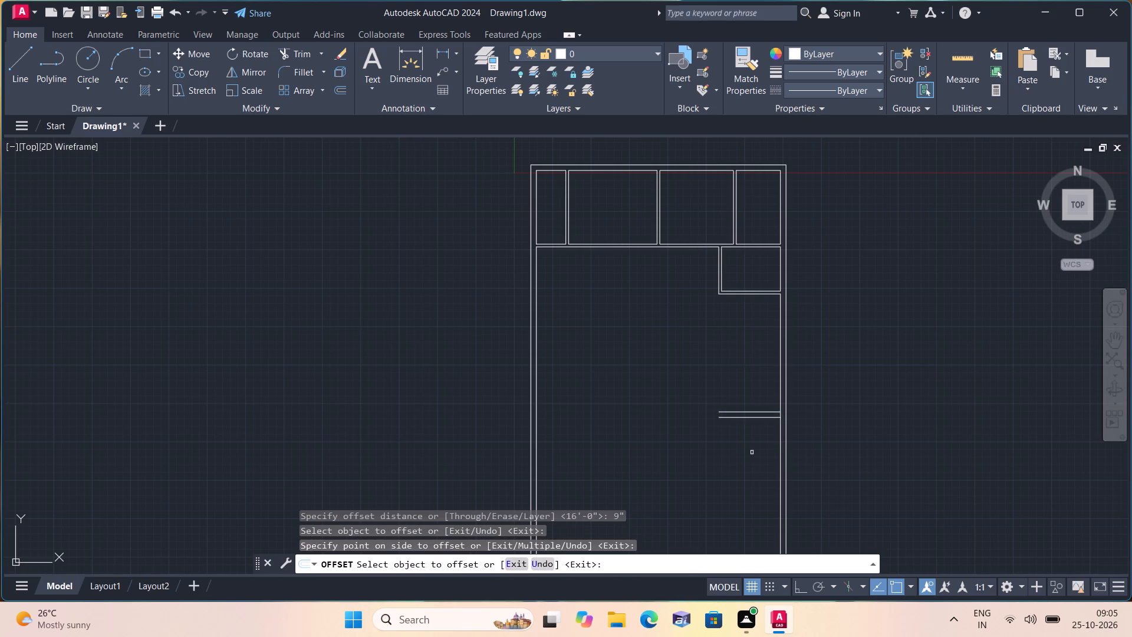
key("space")
Extend both bottom wall lines to the outermost lines of the right and left outer walls.
type("exte")
key("space")
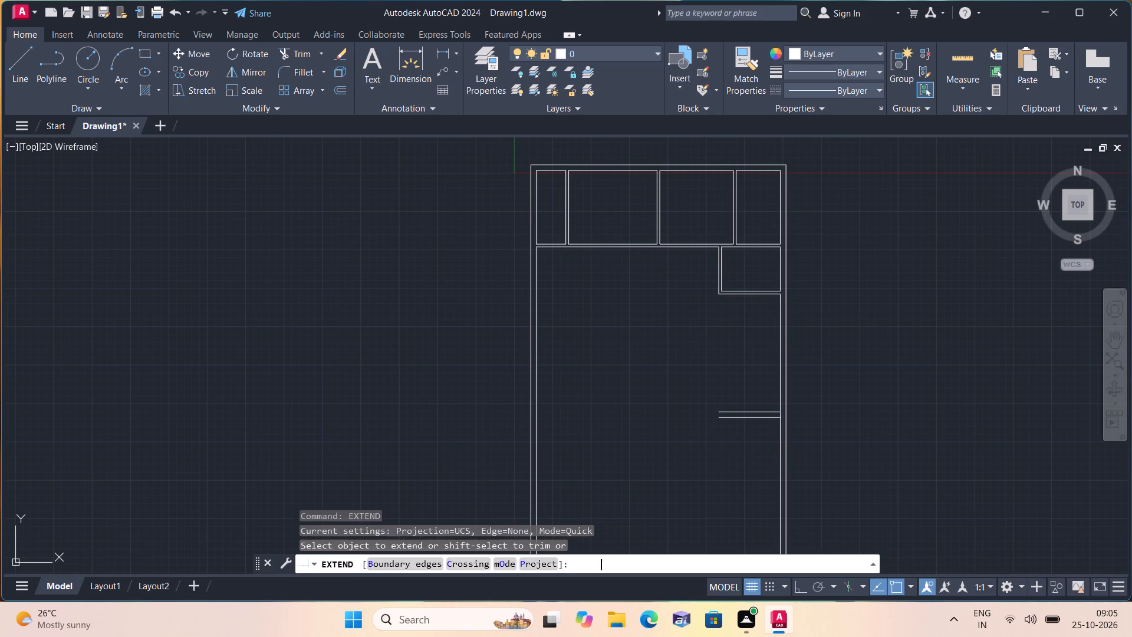
scroll(756, 438, "up", 2)
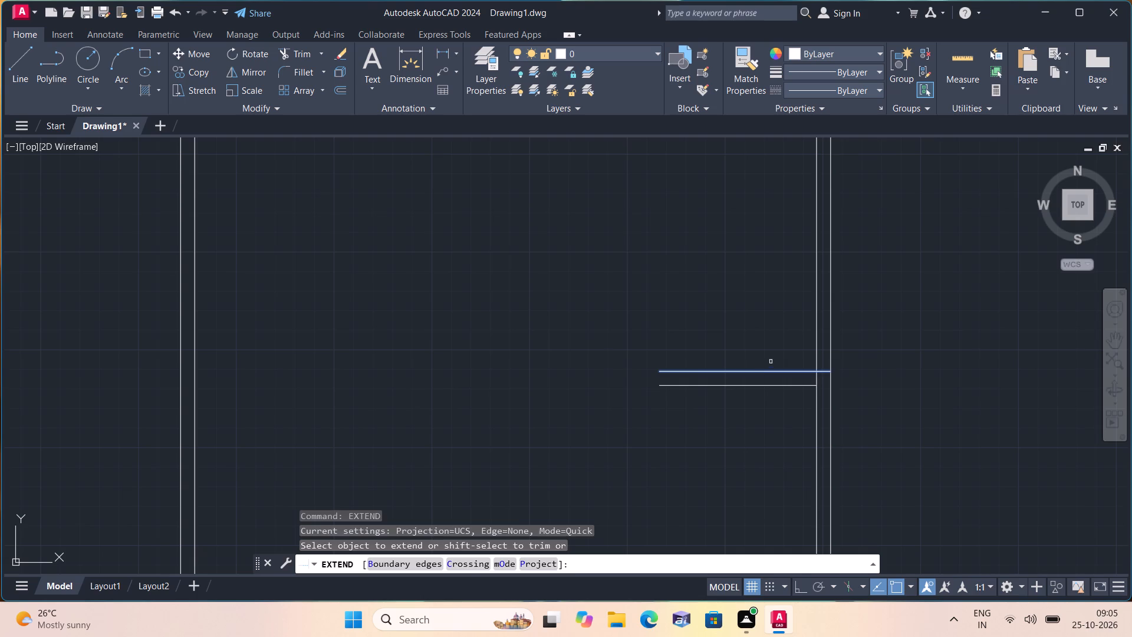
left_click_drag(780, 346, 798, 396)
left_click_drag(710, 331, 700, 361)
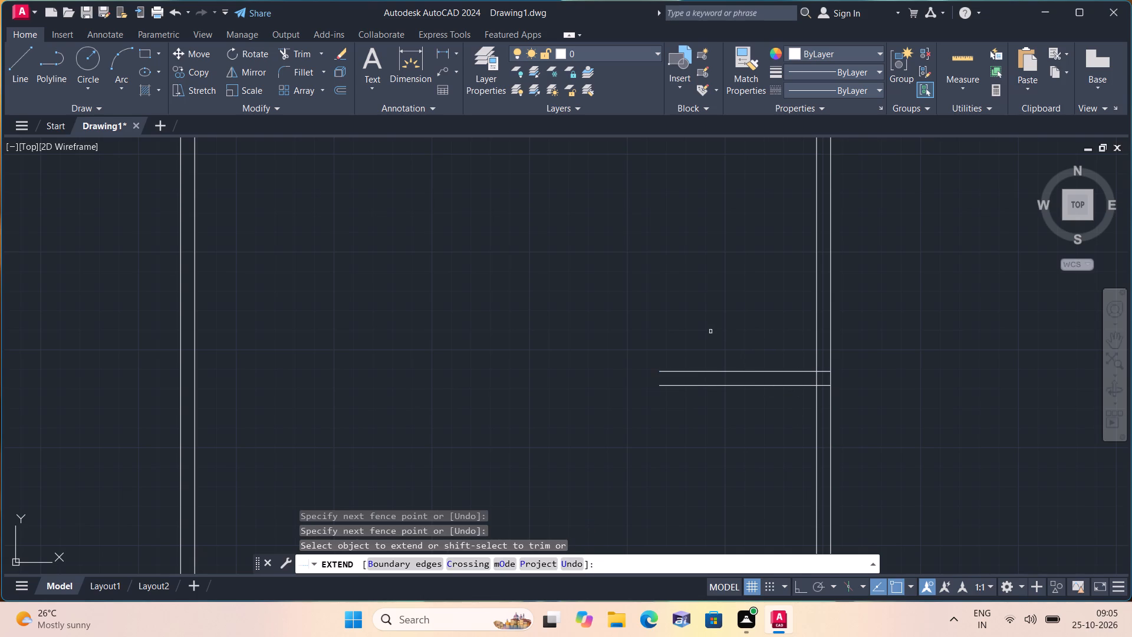
left_click_drag(700, 361, 657, 461)
left_click_drag(416, 333, 331, 418)
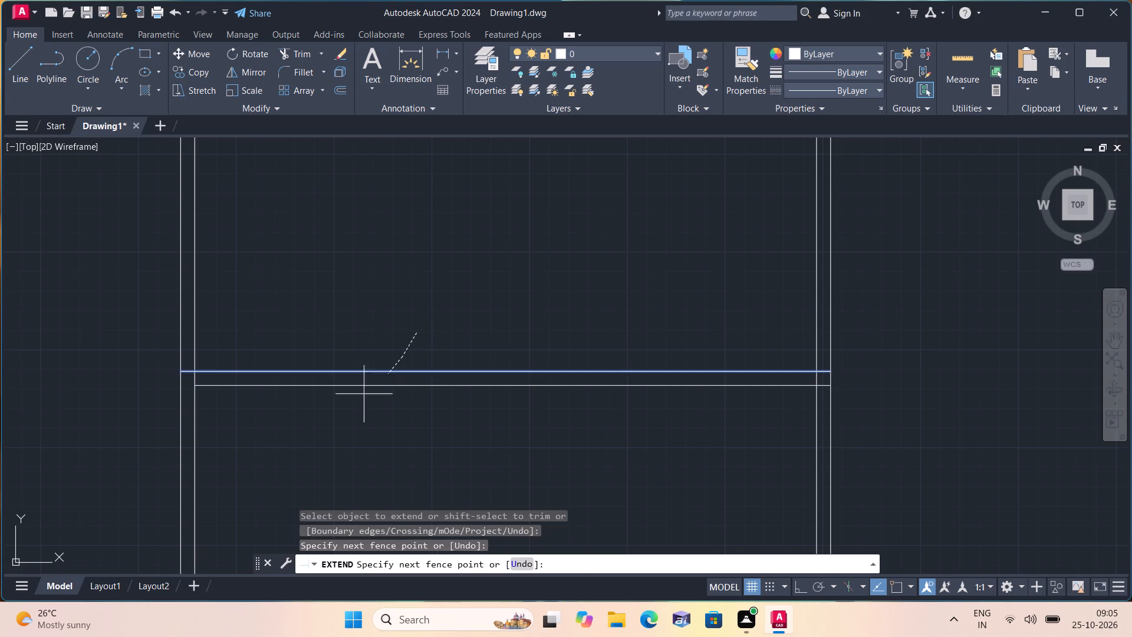
left_click_drag(331, 418, 323, 423)
key("space")
Trim away the left and right outer wall lines that run below the new bottom wall.
type("trim")
key("space")
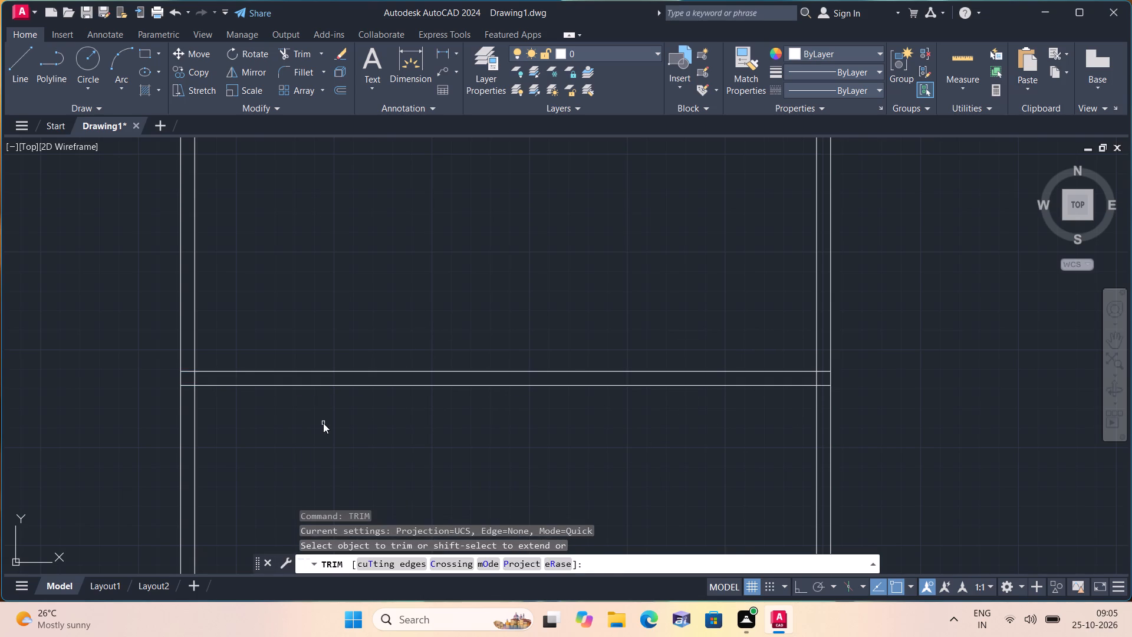
scroll(323, 423, "down", 1)
left_click_drag(152, 428, 172, 428)
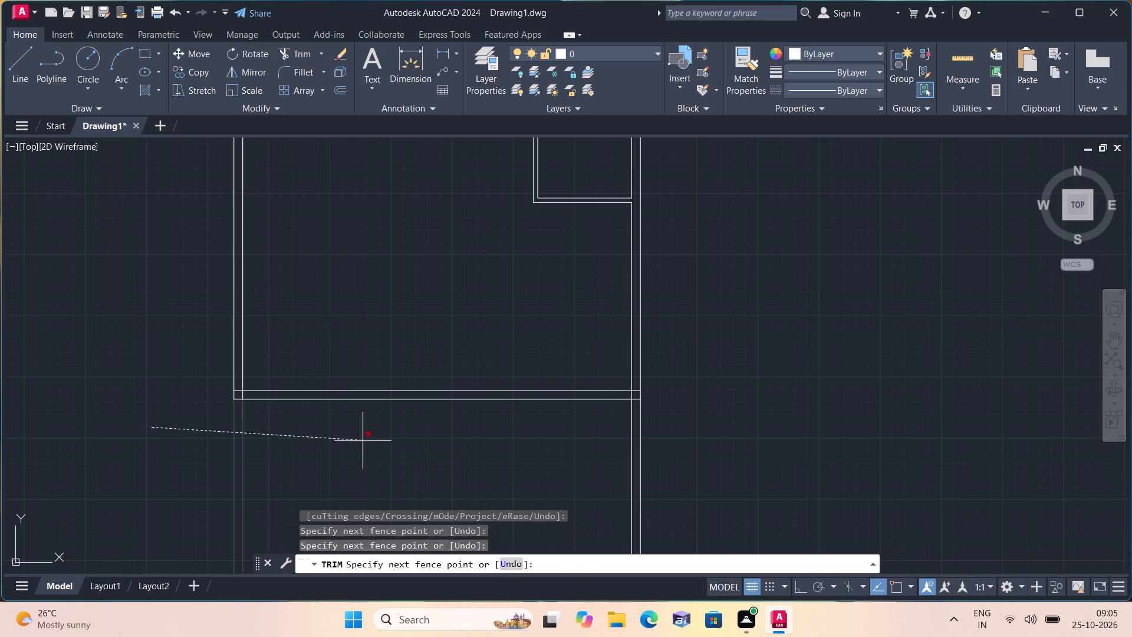
left_click(801, 427)
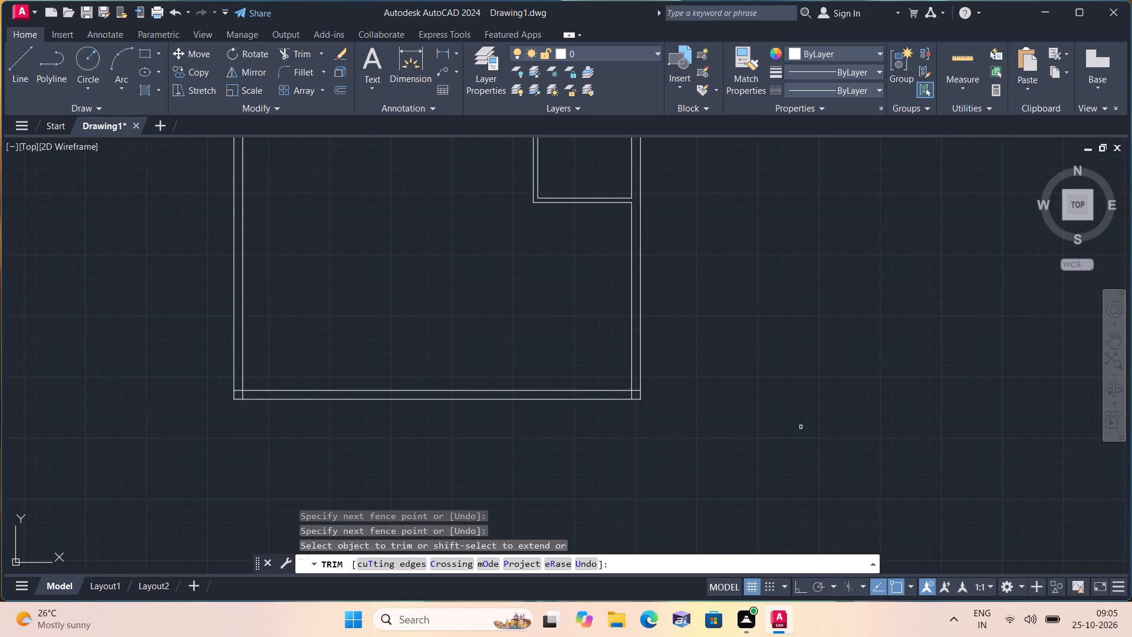
Trim the overlapping inner line segments at the bottom-left and bottom-right corners of the outer walls.
scroll(251, 388, "up", 2)
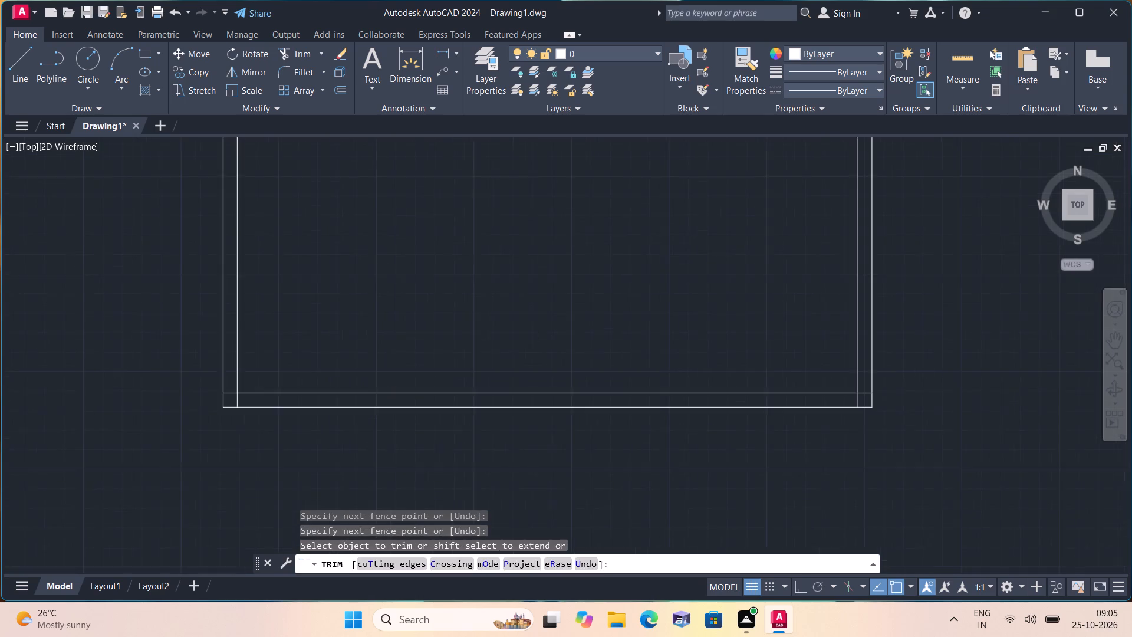
scroll(251, 388, "up", 2)
left_click(186, 386)
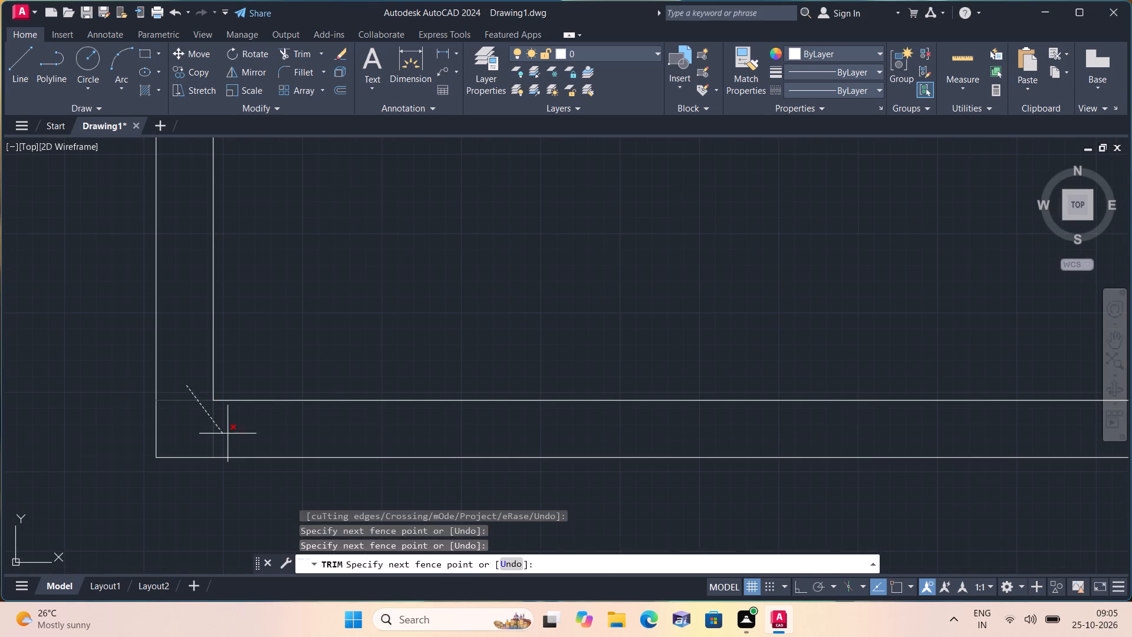
left_click(234, 431)
scroll(235, 422, "down", 5)
scroll(471, 425, "up", 3)
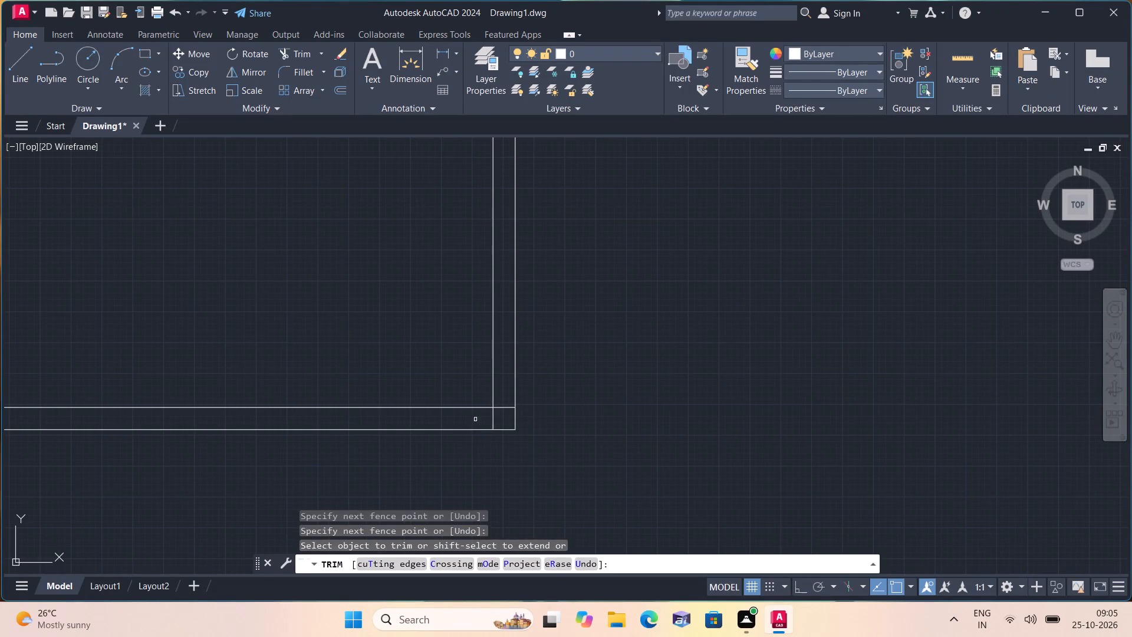
left_click(486, 425)
left_click(512, 406)
scroll(522, 405, "down", 2)
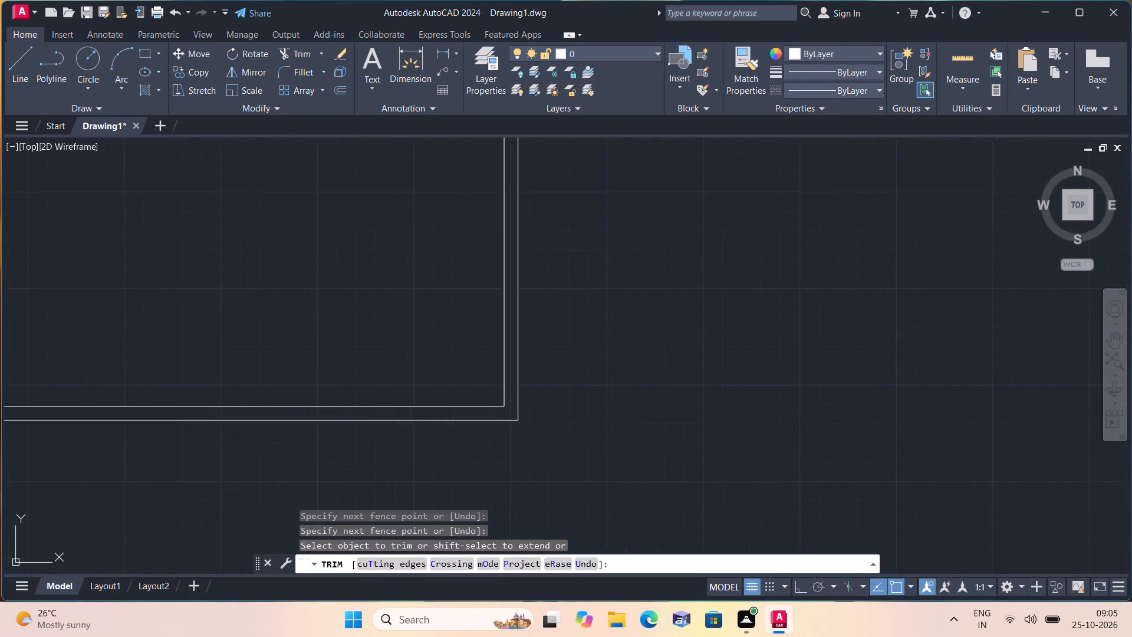
scroll(654, 377, "down", 1)
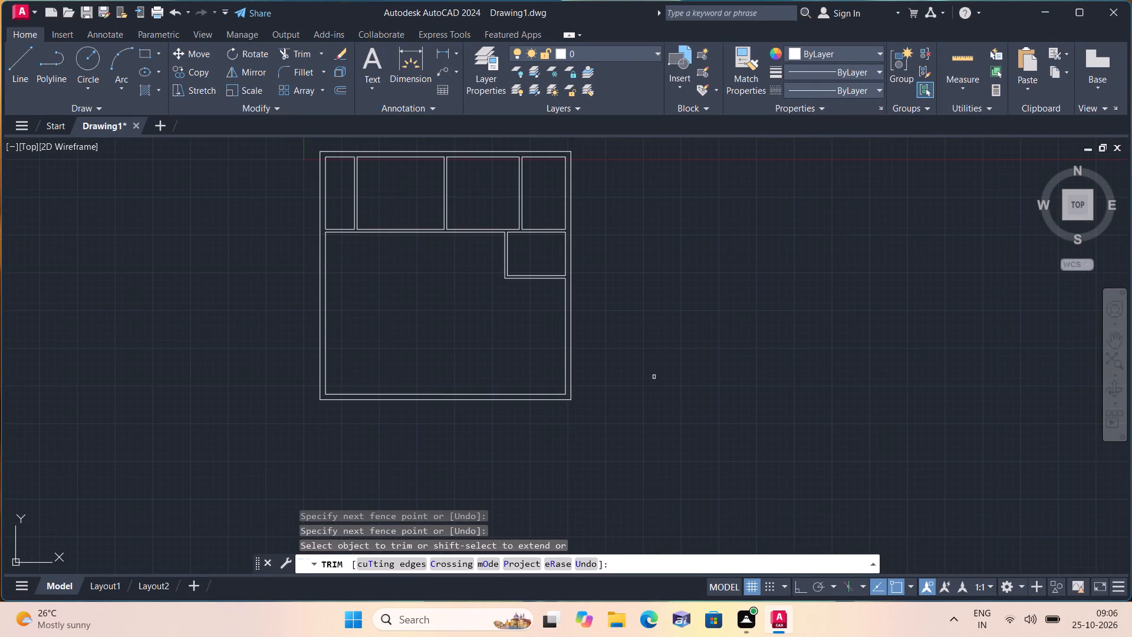
scroll(654, 377, "down", 1)
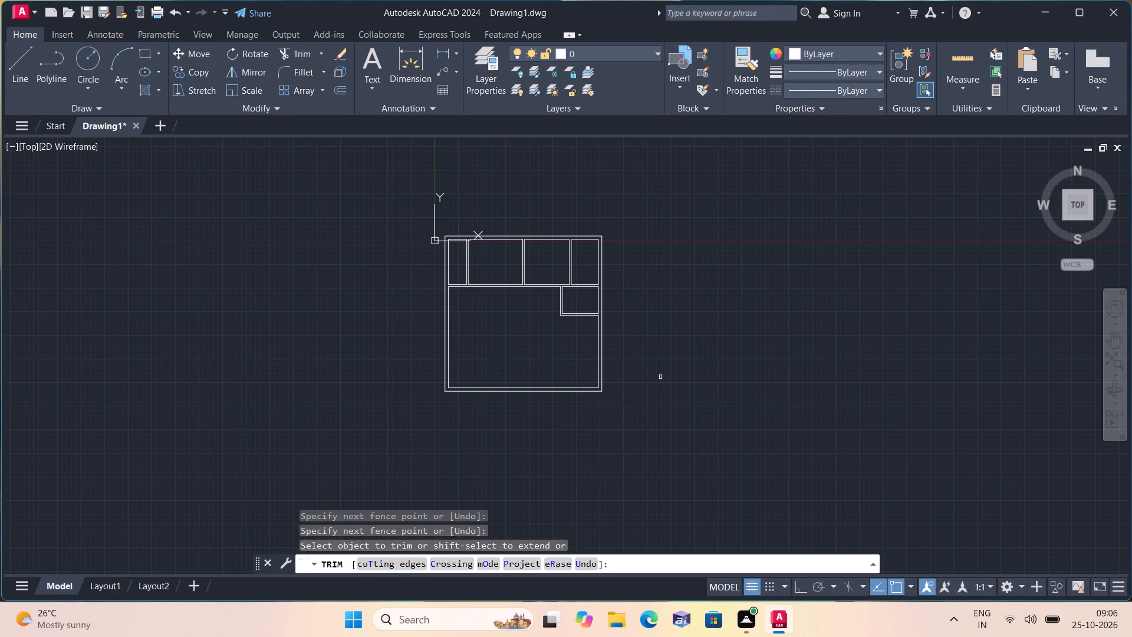
middle_click_drag(657, 315, 735, 379)
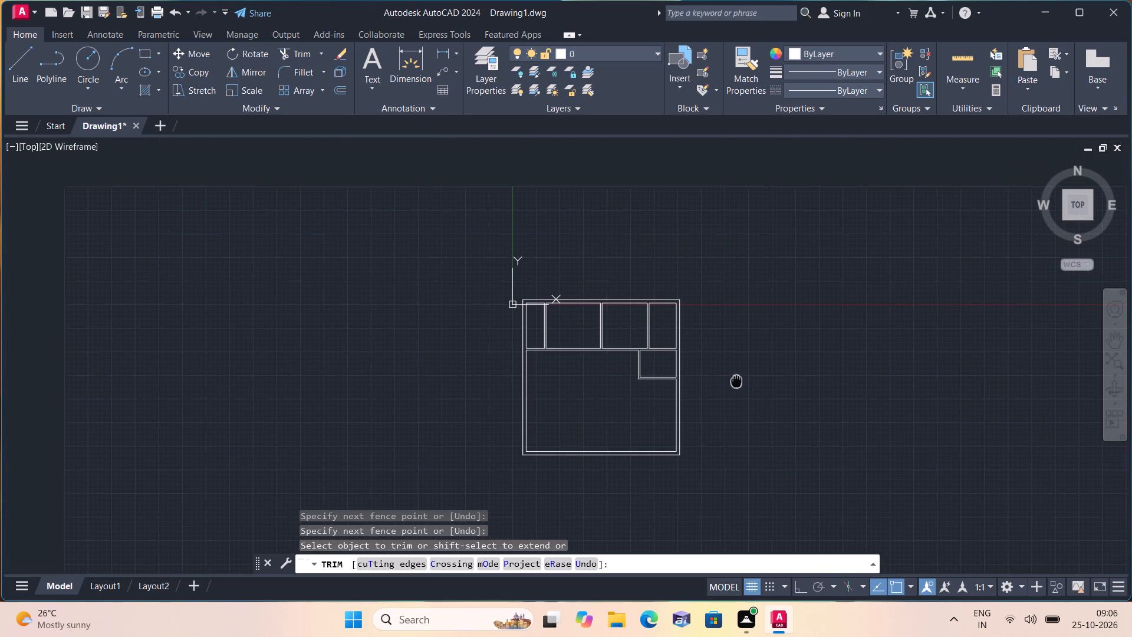
key("space")
Offset the left outer wall's inner line below the upper horizontal partition 8' to the right.
type("off")
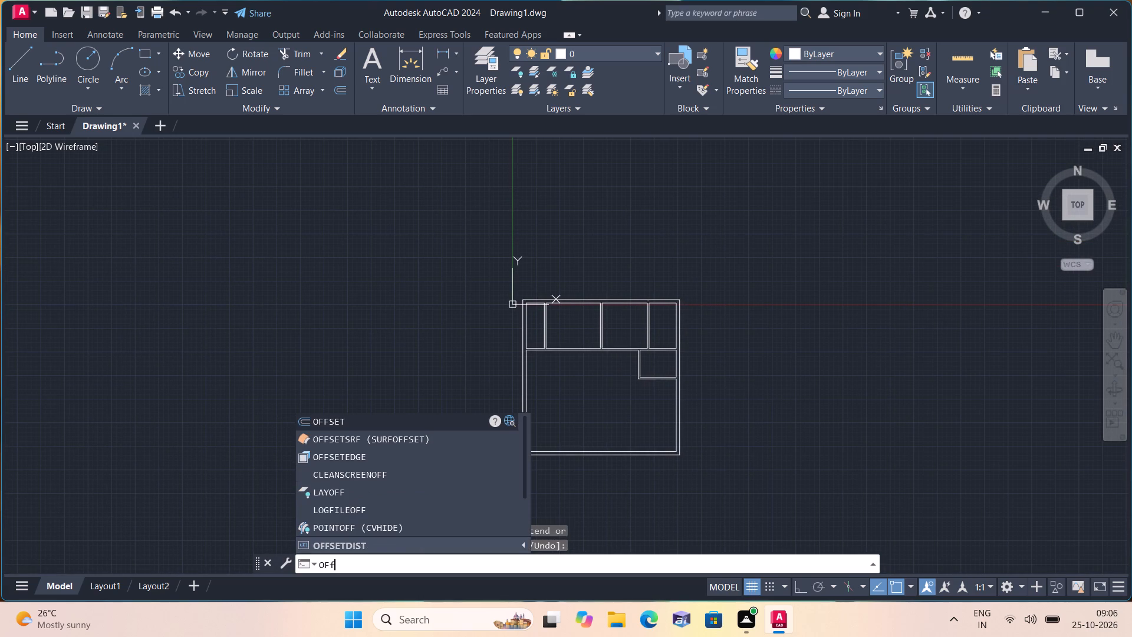
key("space")
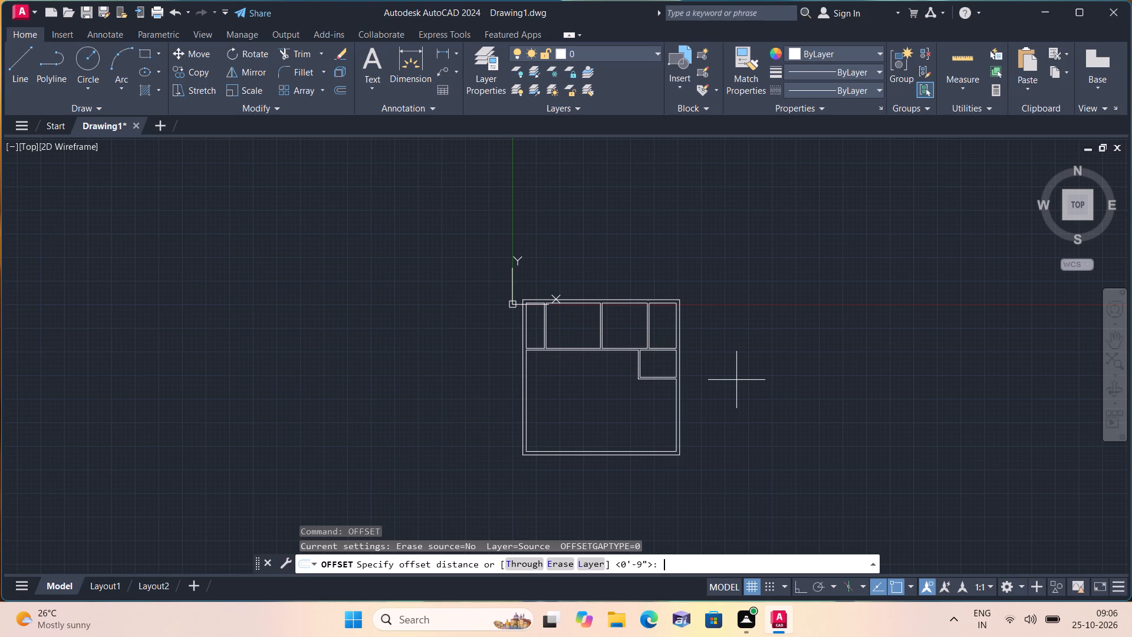
type("8'")
key("space")
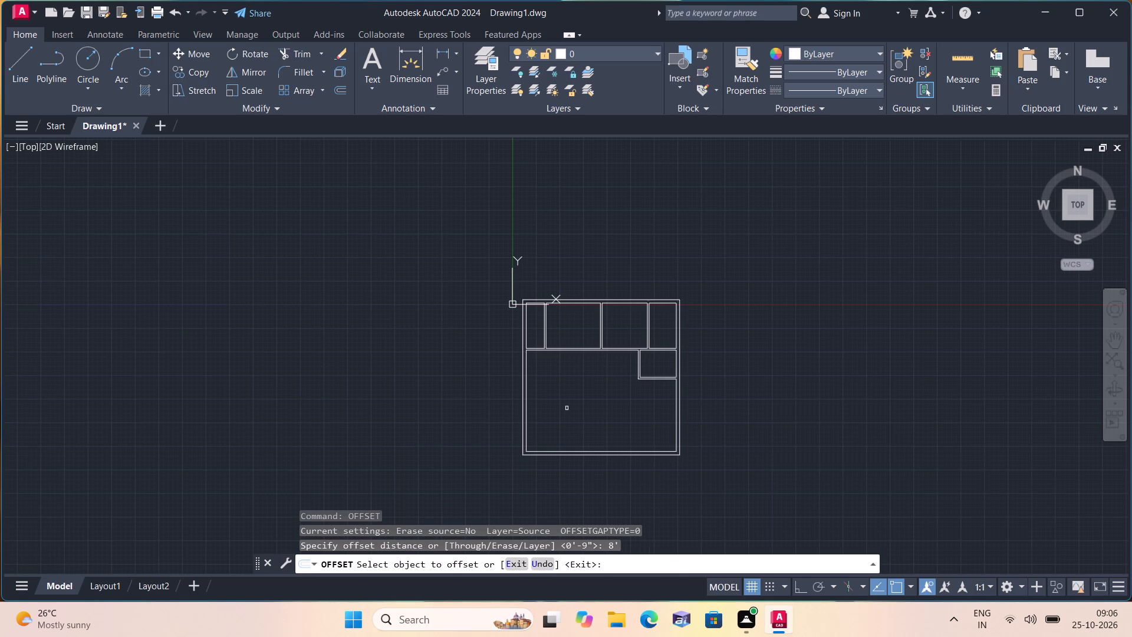
scroll(512, 405, "up", 2)
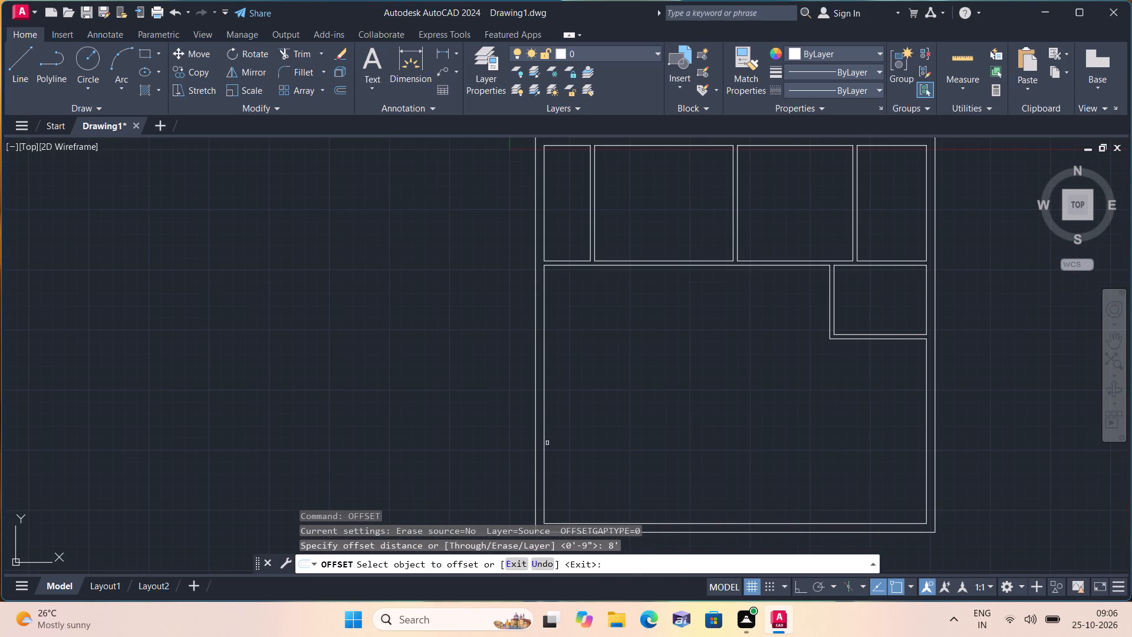
left_click(545, 436)
left_click(590, 437)
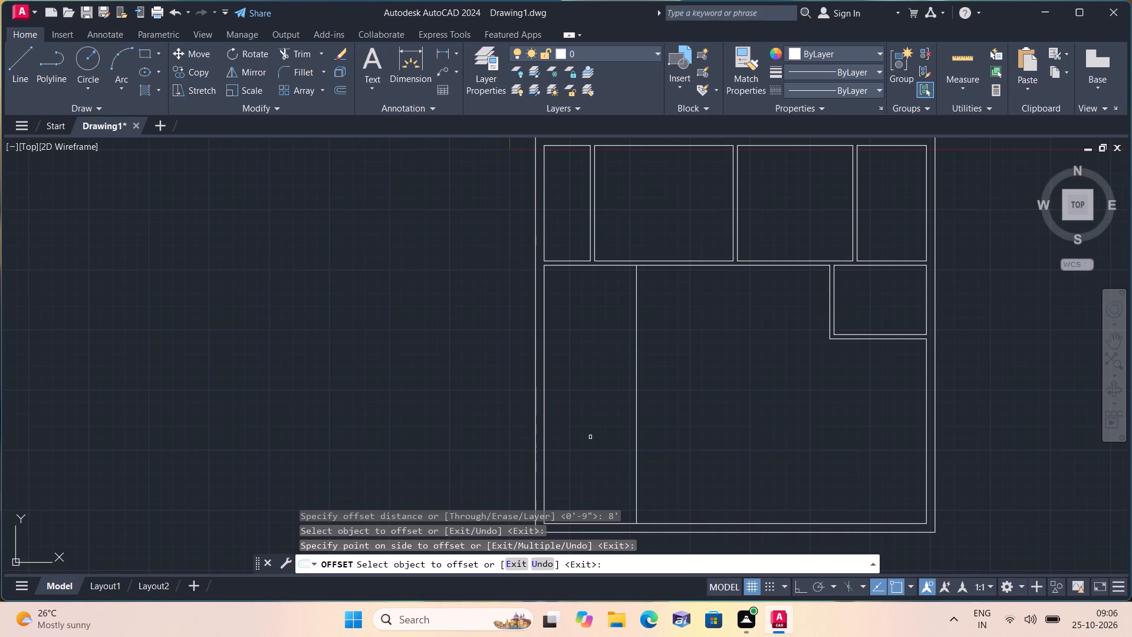
key("space")
Offset the new vertical line 4.5" to the right to form the left room's partition.
key("space")
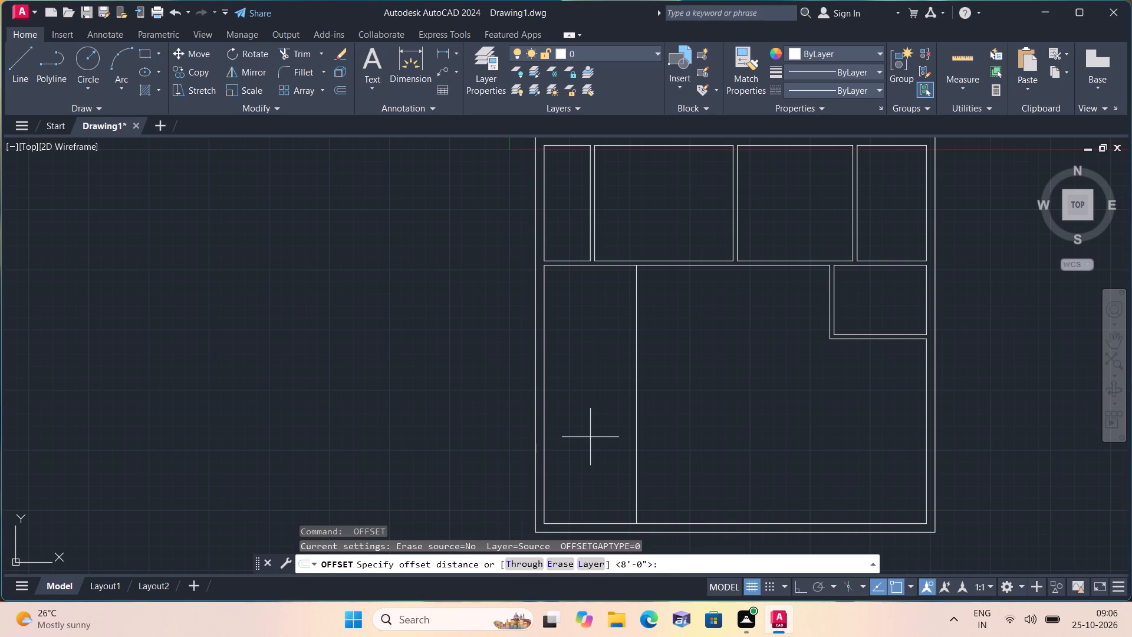
type("4.5\"")
key("space")
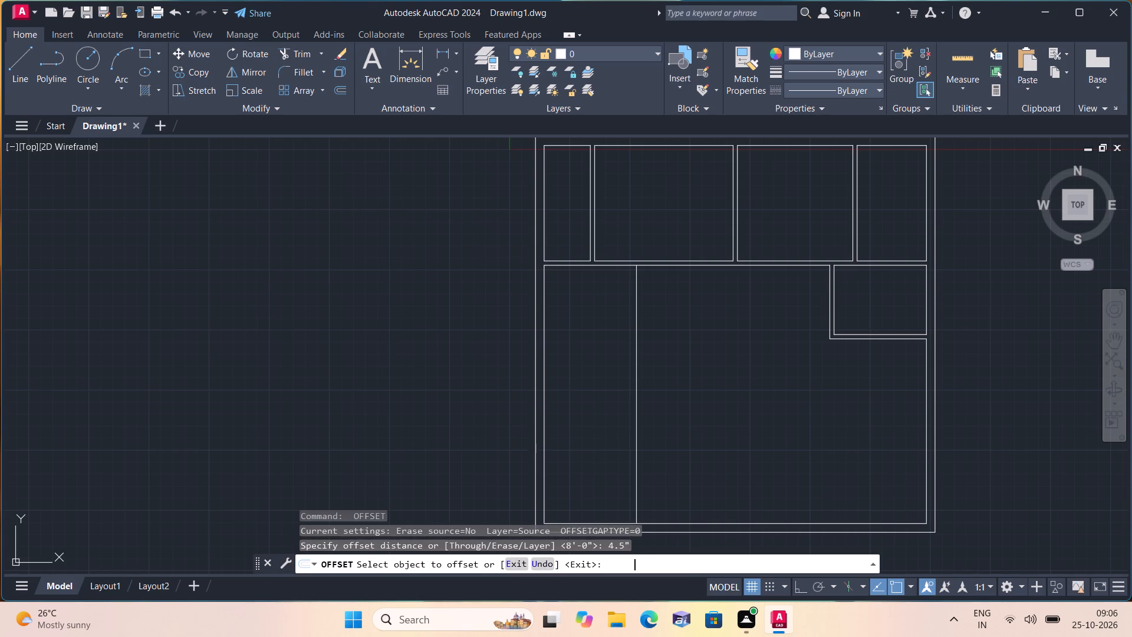
left_click(636, 448)
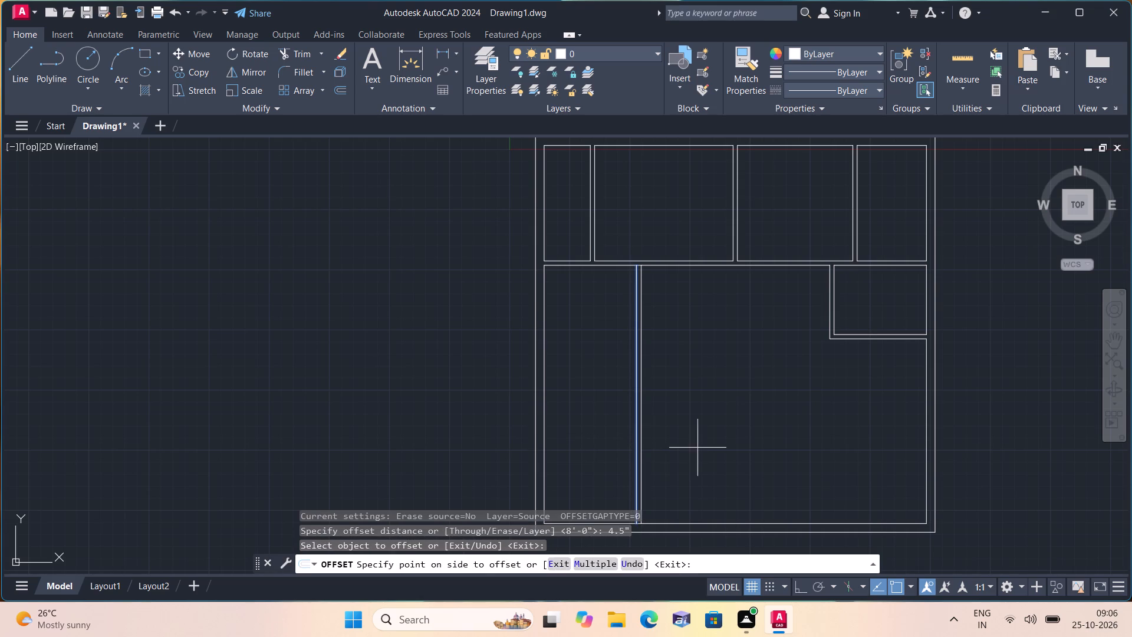
left_click(697, 448)
key("space")
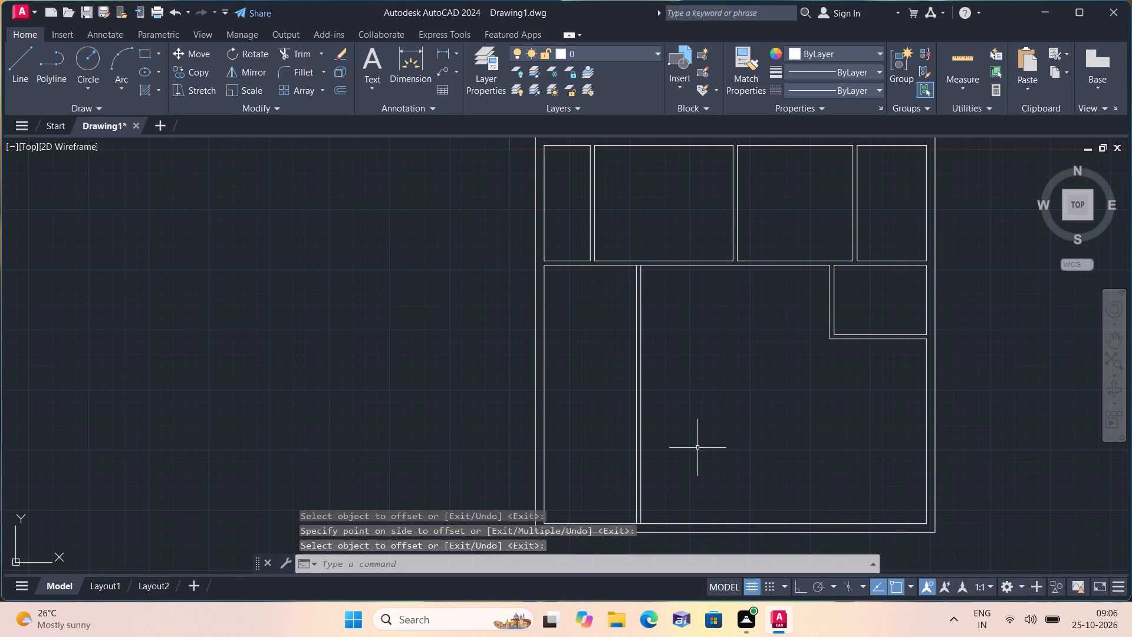
Offset the right line of the left room's partition 6' to the right.
key("space")
type("6'")
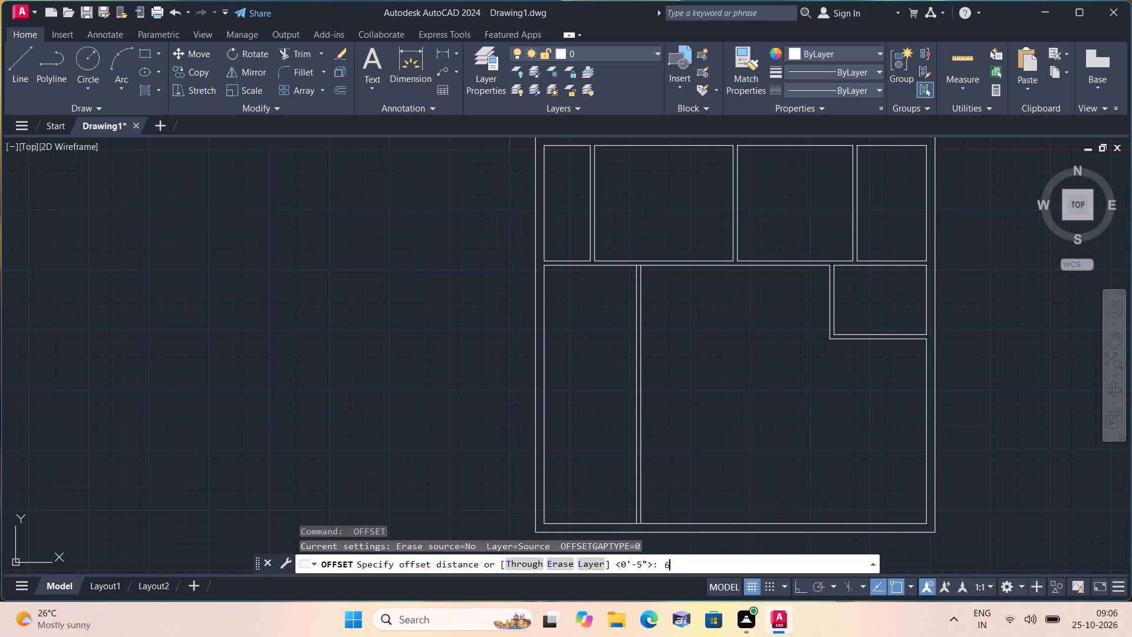
key("space")
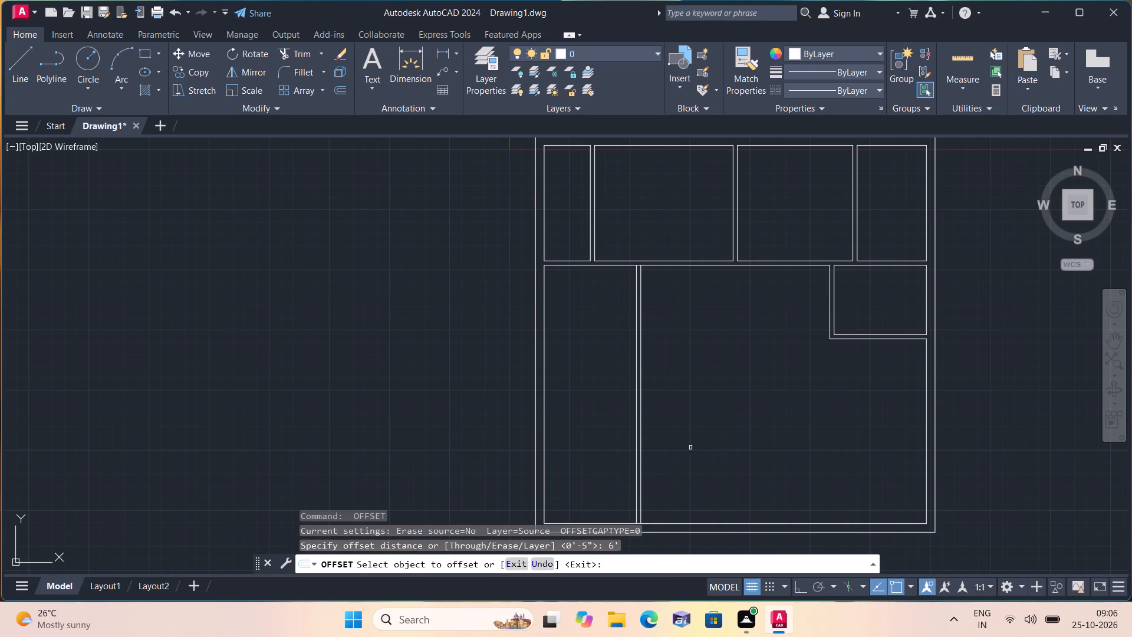
left_click(640, 437)
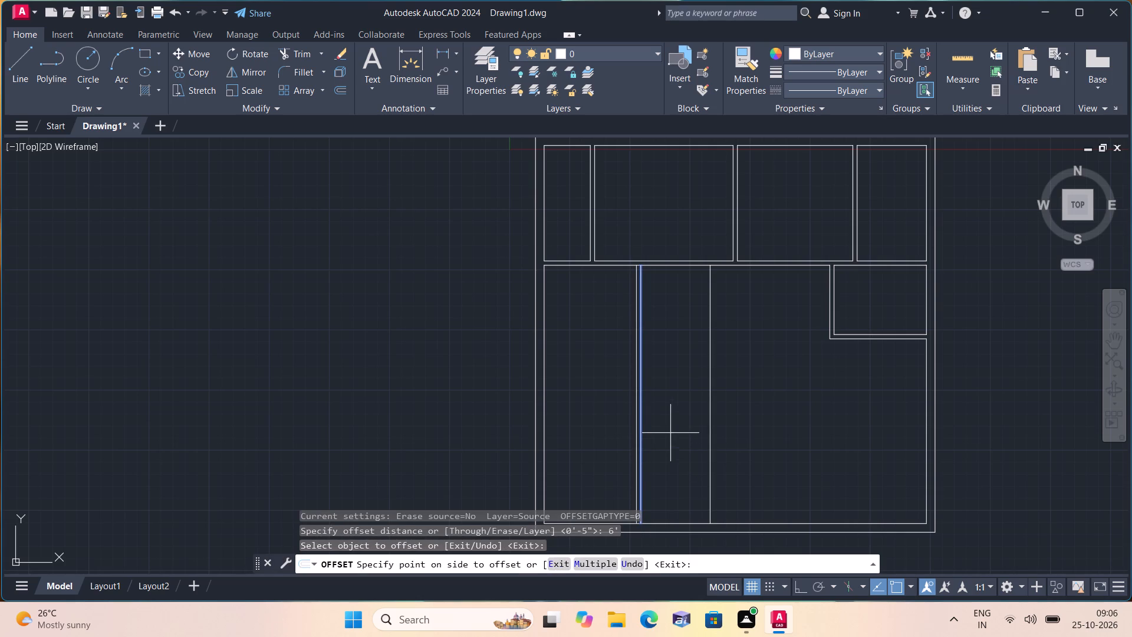
left_click(675, 432)
key("space")
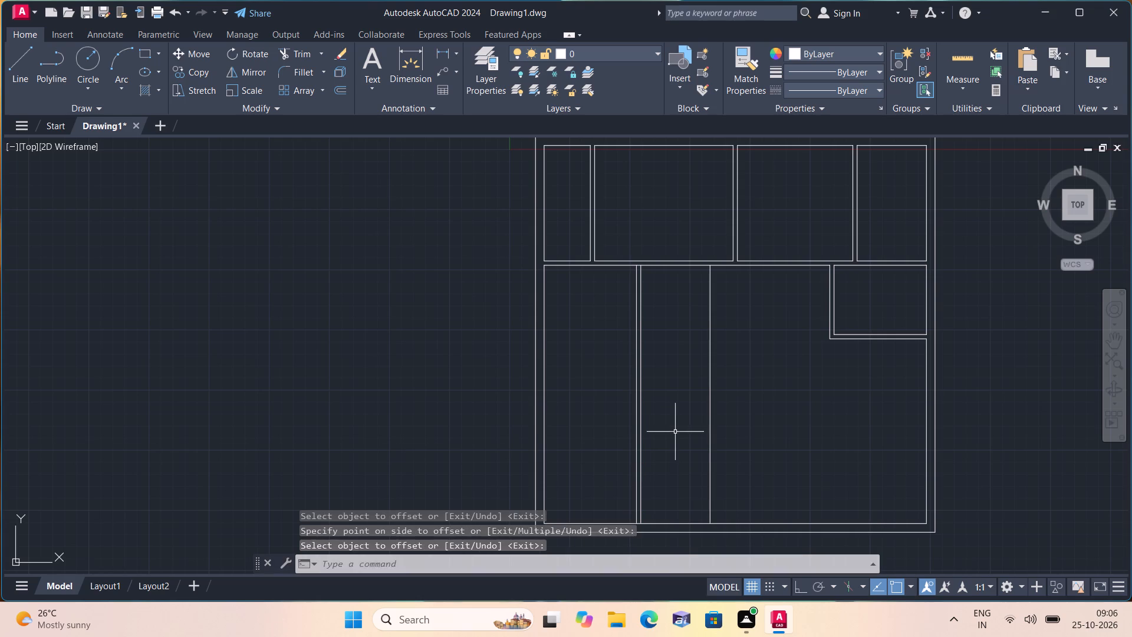
Offset the new vertical line 4.5" to the right to form the second vertical partition.
key("space")
type("4.5\"")
key("space")
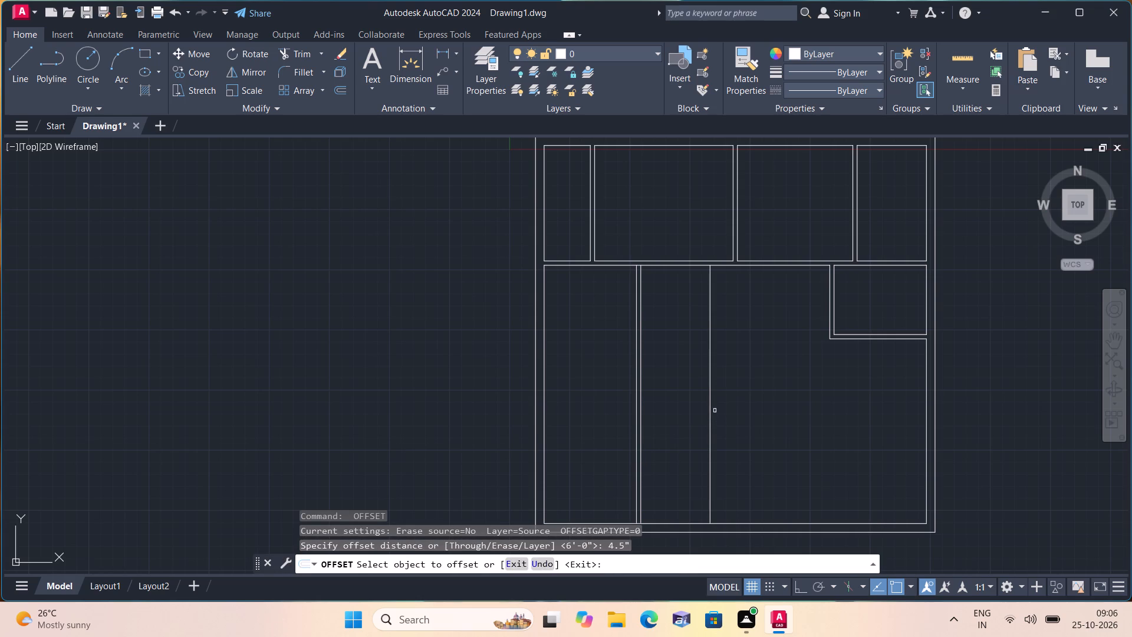
left_click(710, 407)
left_click(733, 405)
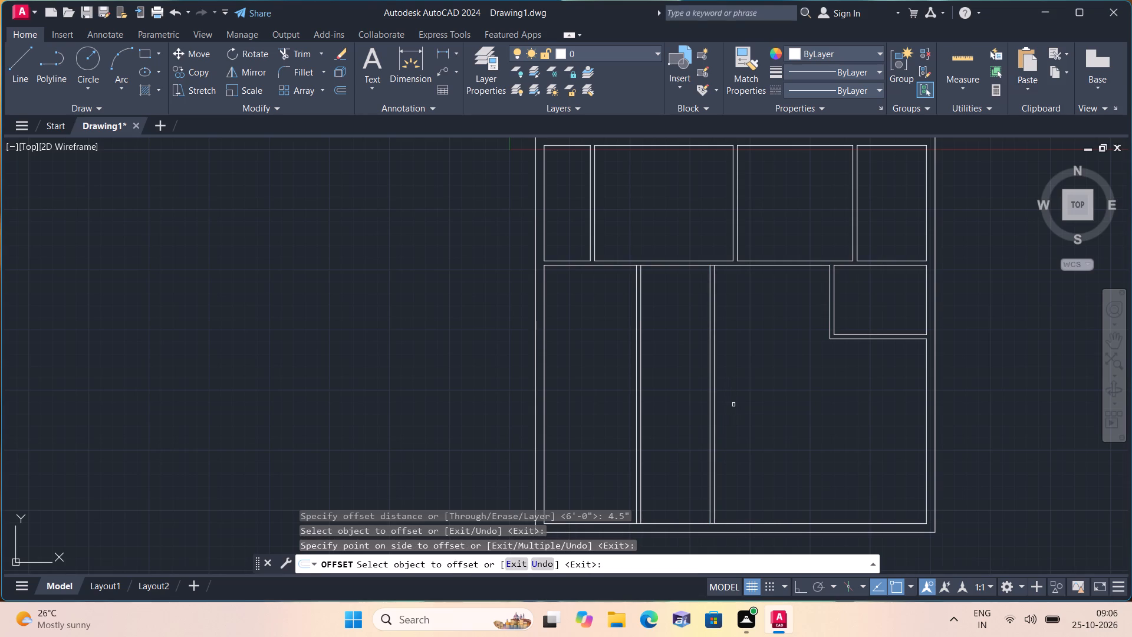
key("space")
Offset the right line of the second vertical partition 6' to the right.
key("space")
type("6'")
key("space")
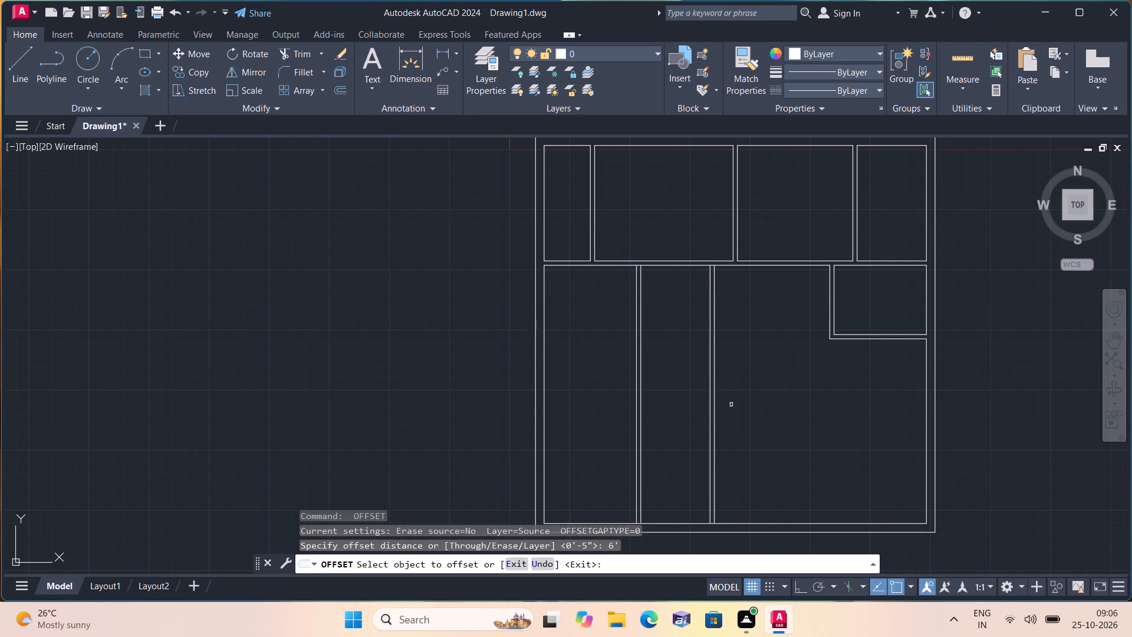
scroll(721, 399, "up", 1)
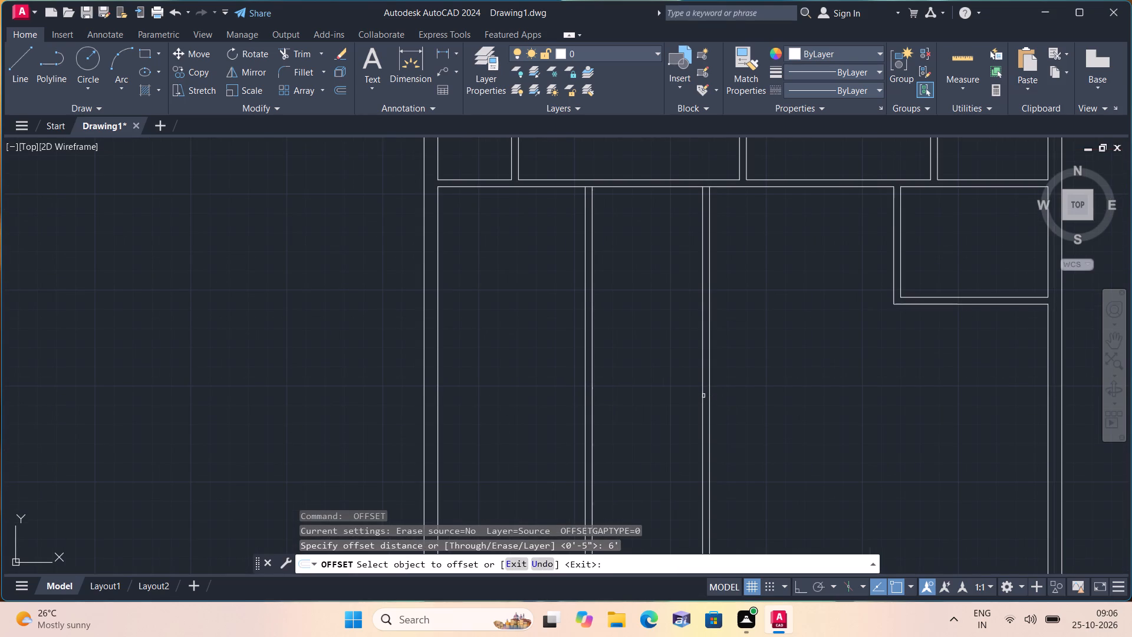
left_click(711, 400)
left_click(747, 389)
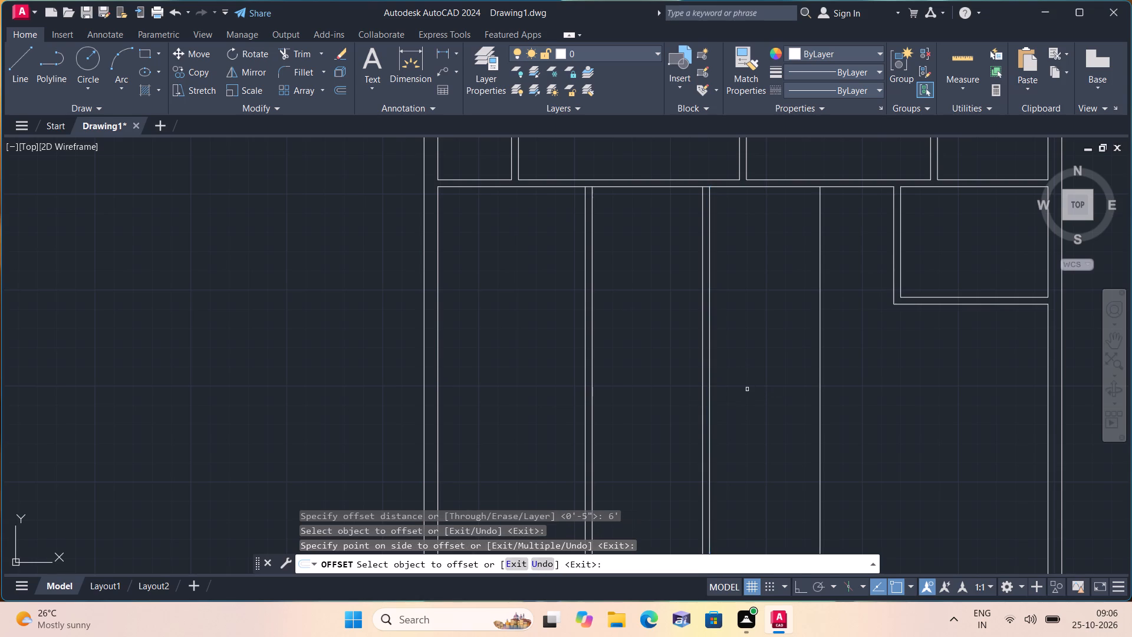
scroll(747, 389, "down", 1)
middle_click_drag(747, 389, 739, 334)
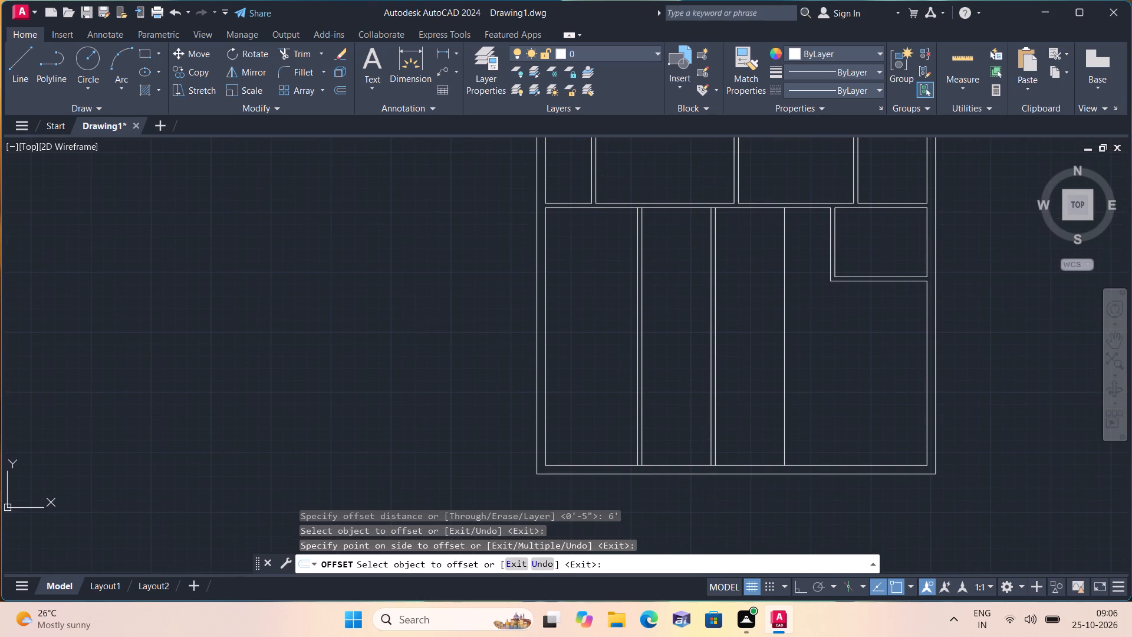
key("space")
Offset the newest vertical line 4.5" to the right to form the third vertical partition.
key("space")
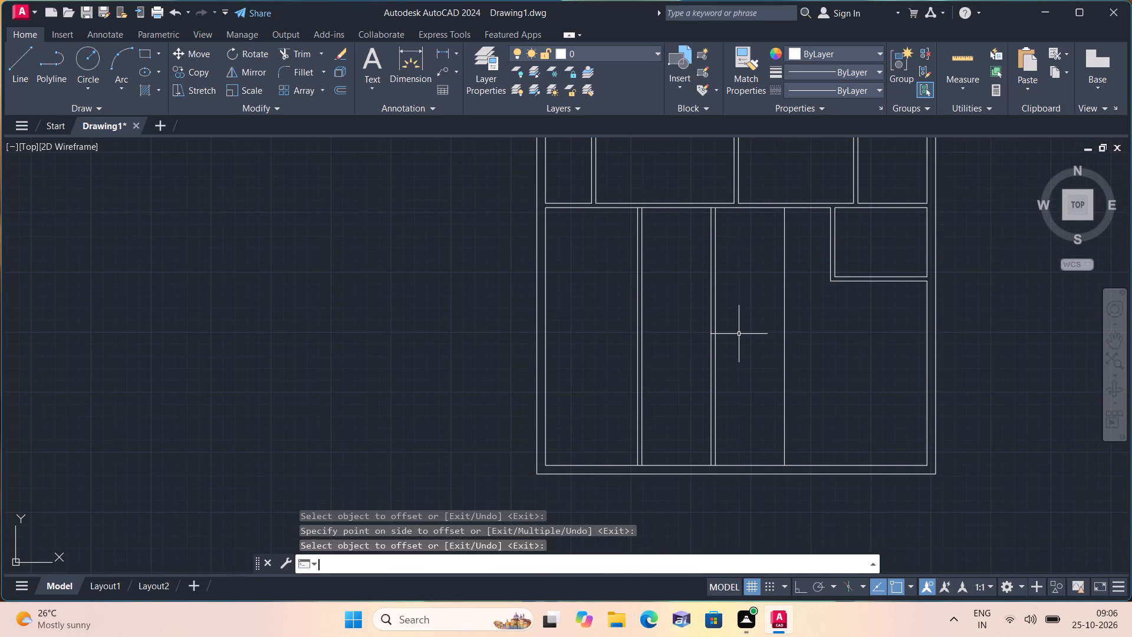
type("4.5\"")
key("space")
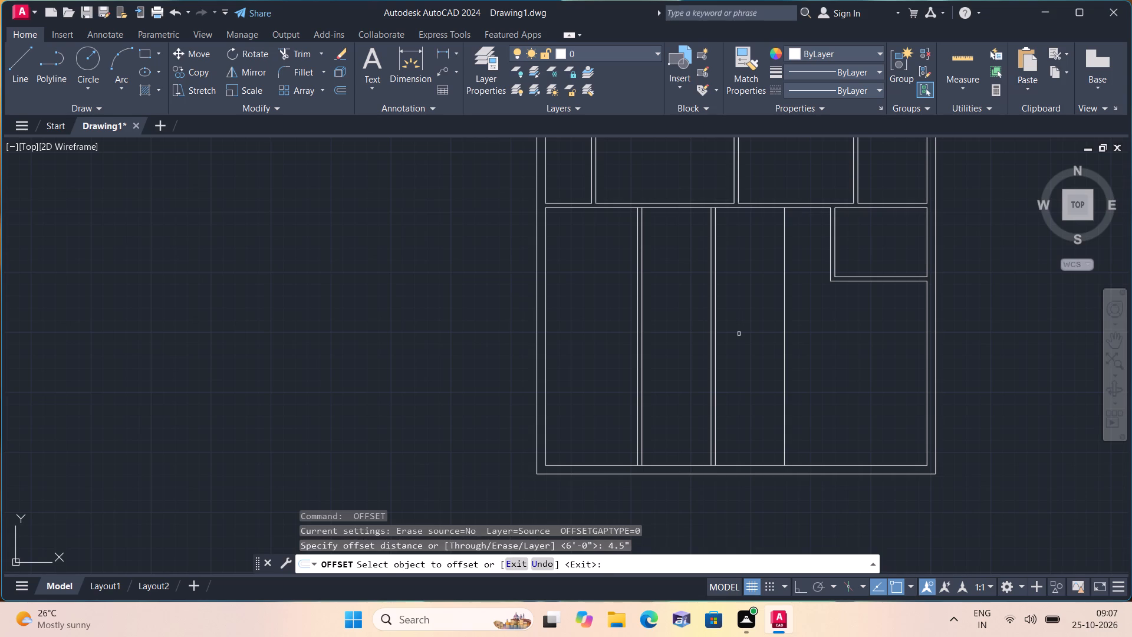
left_click(783, 379)
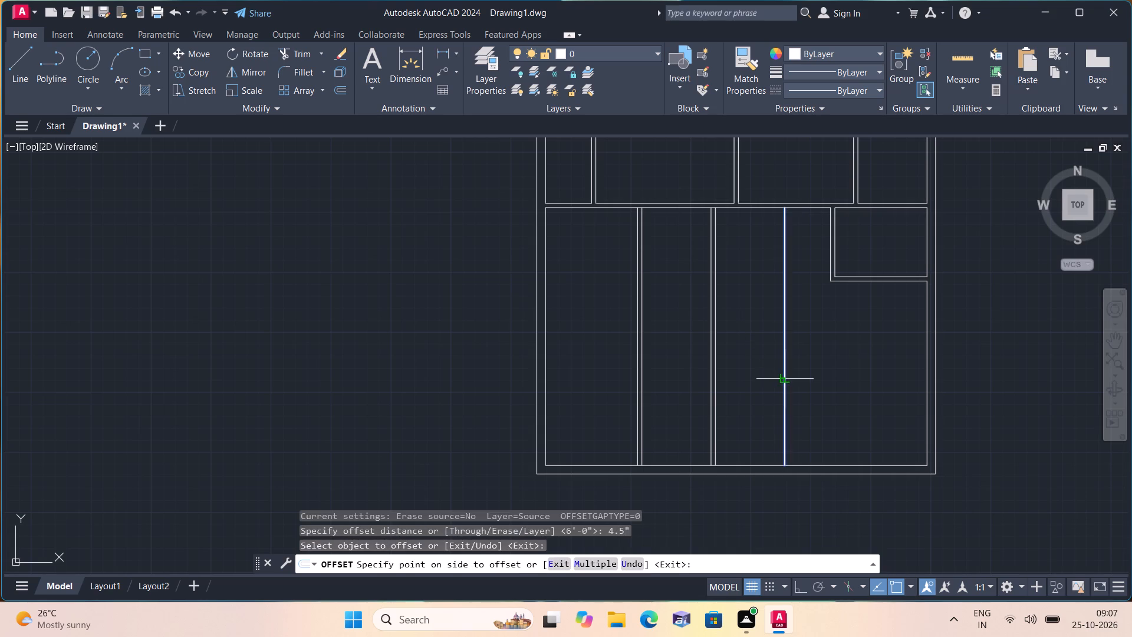
left_click(812, 381)
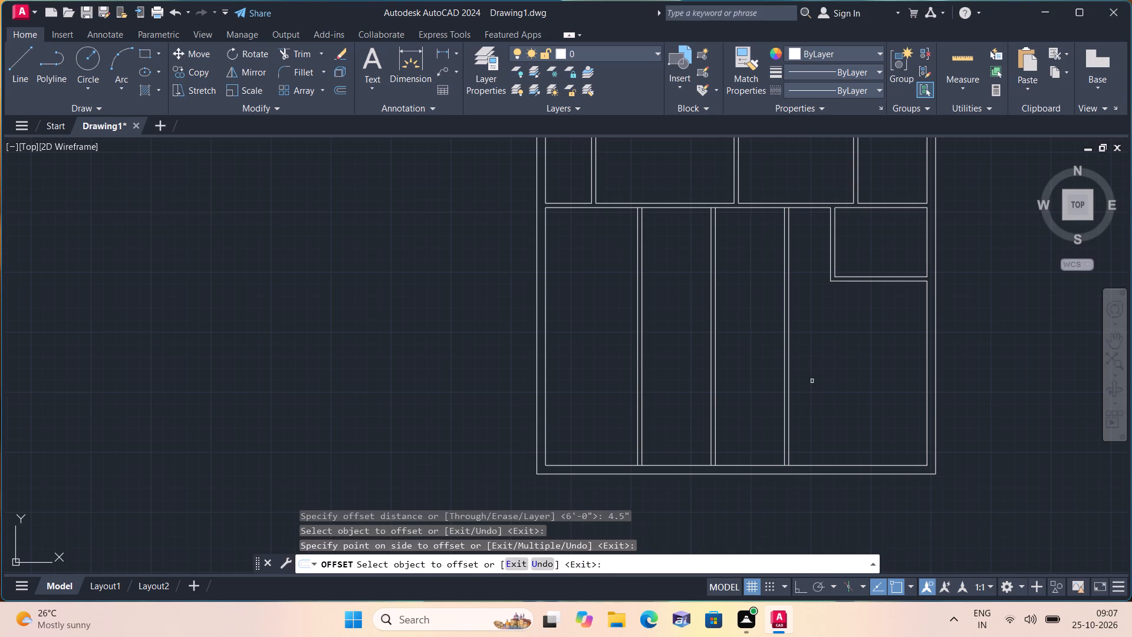
key("space")
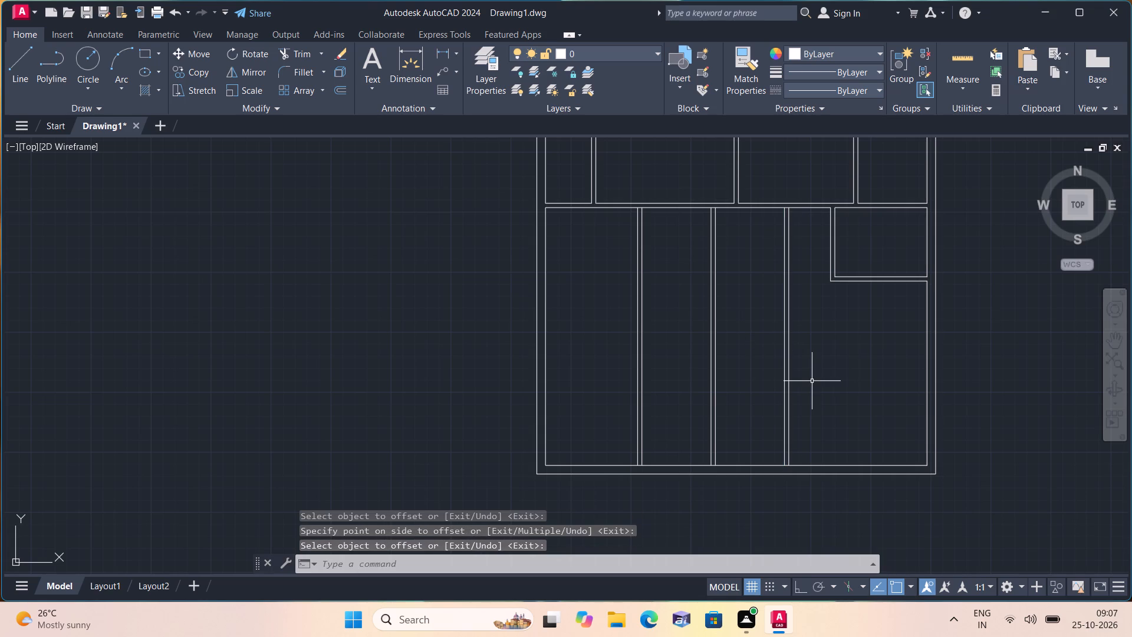
Offset the bottom wall's inner line 6' upward across the lower rooms.
key("space")
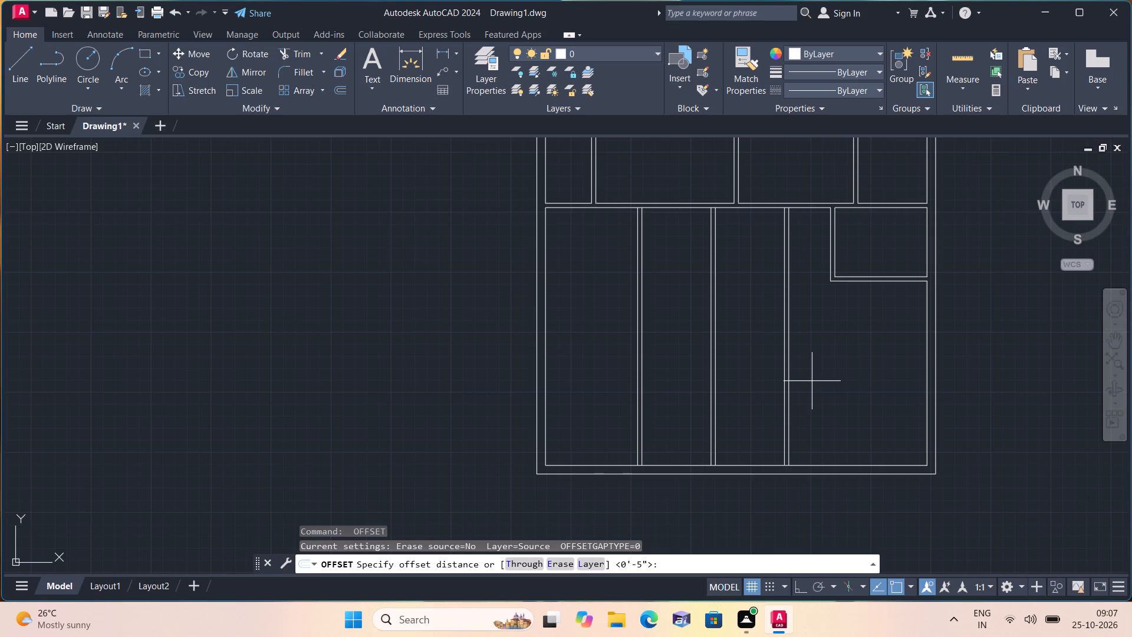
scroll(812, 381, "down", 1)
scroll(812, 381, "up", 2)
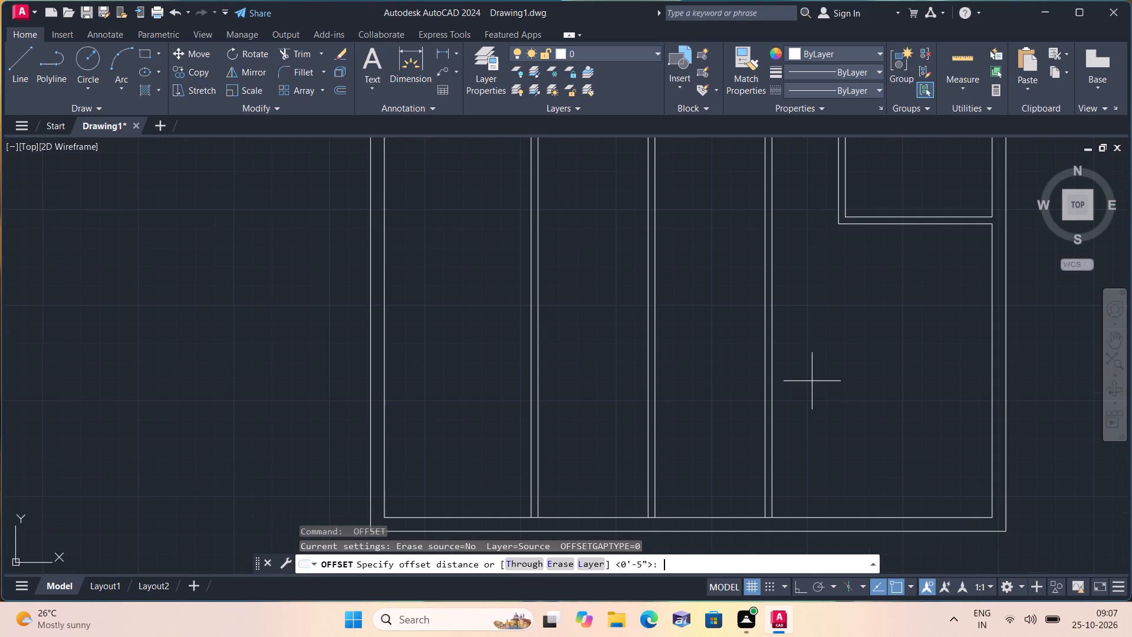
scroll(812, 381, "down", 1)
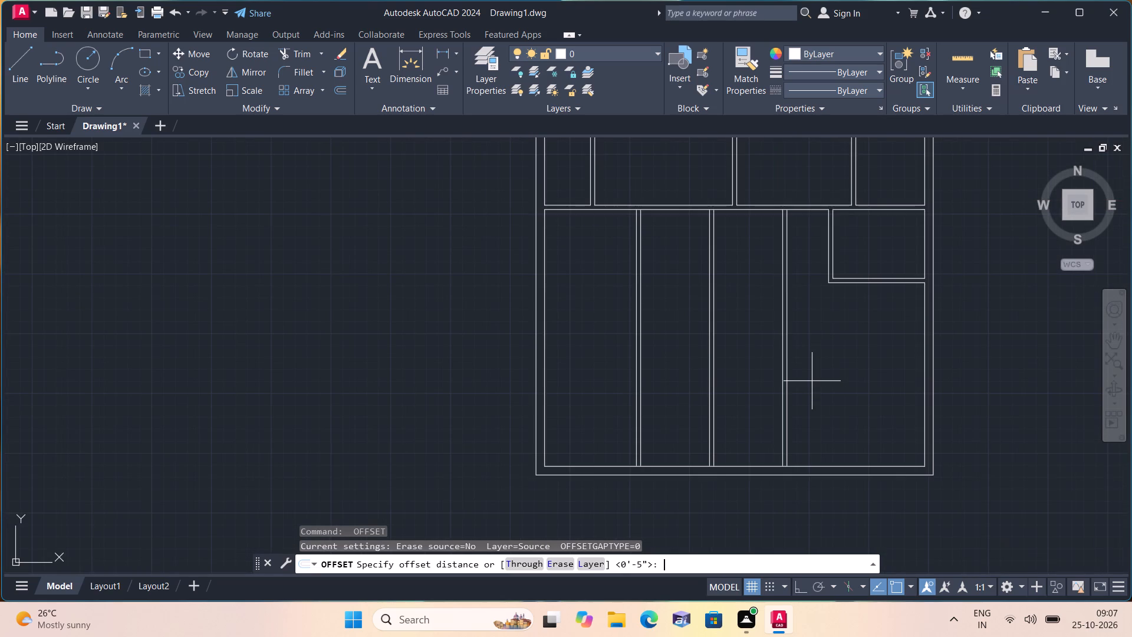
type("6'")
key("space")
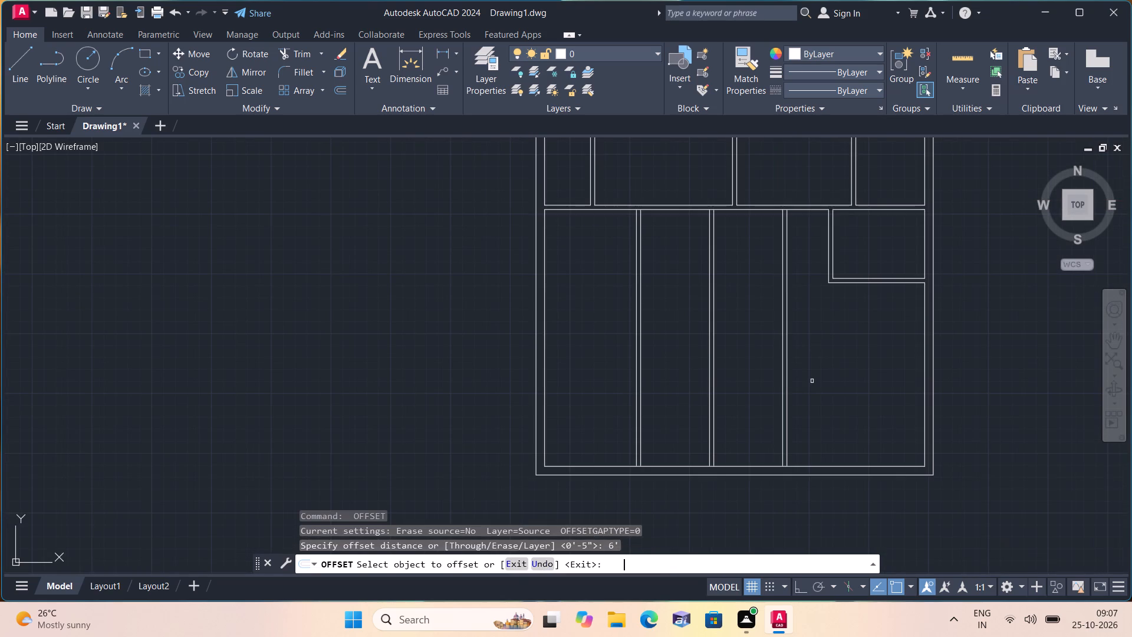
left_click(766, 467)
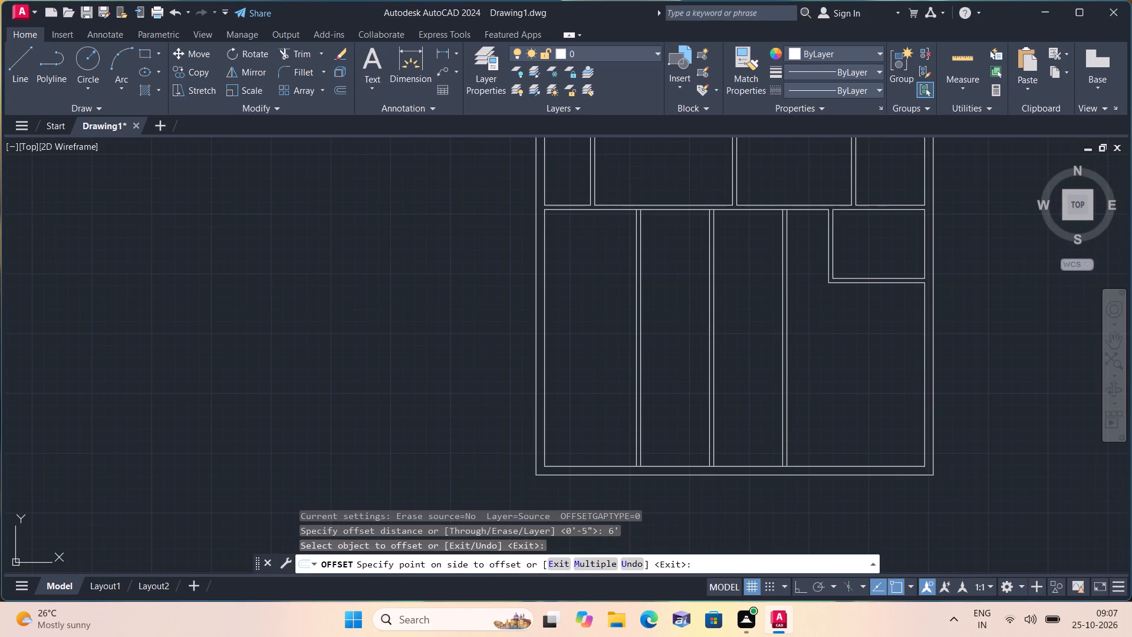
left_click(762, 423)
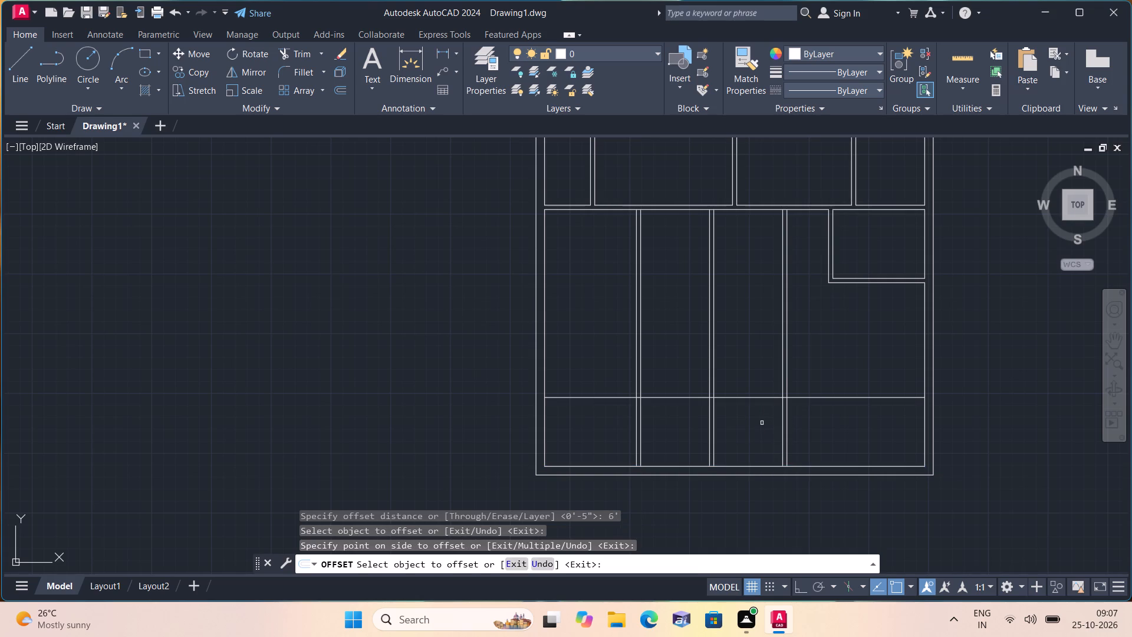
key("space")
Offset the new horizontal line 4.5" upward to form the lower horizontal partition.
key("space")
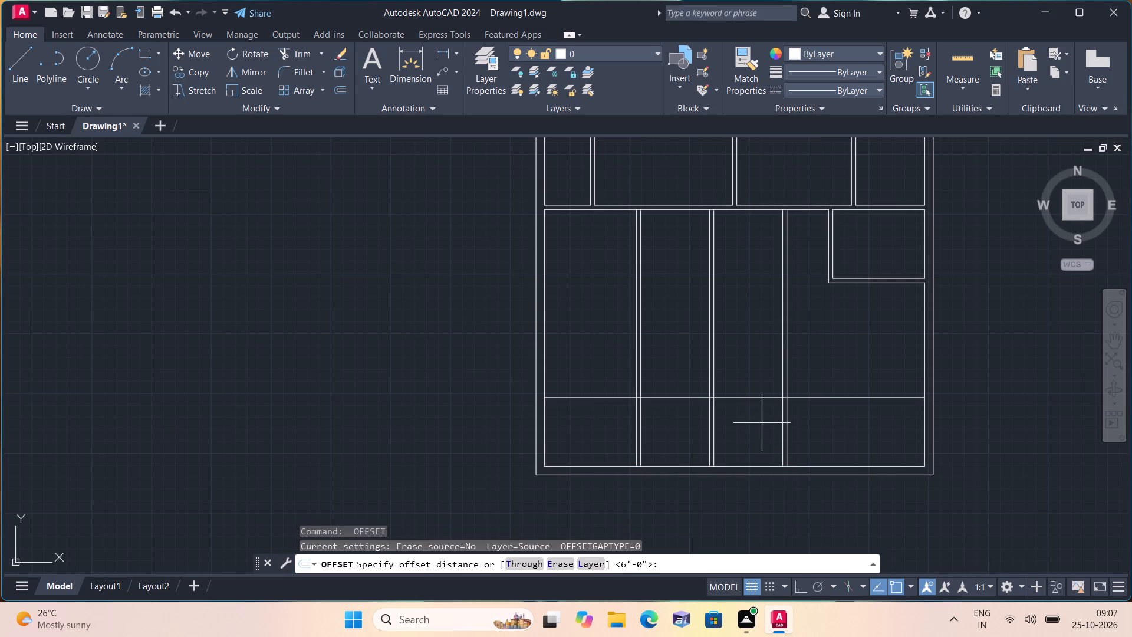
type("4.5\"")
key("space")
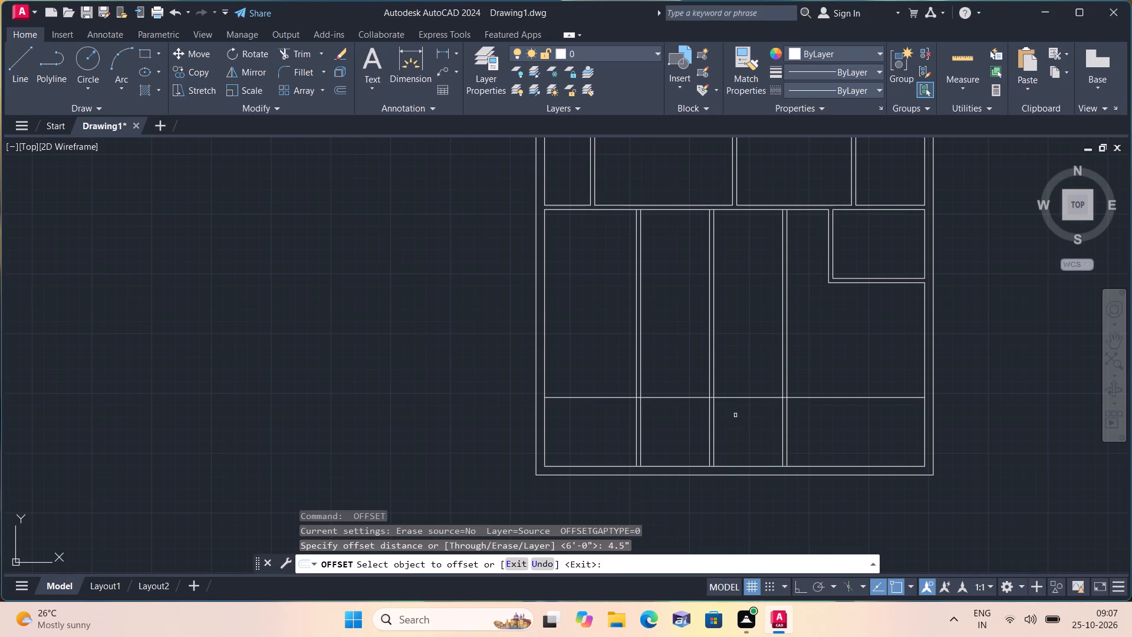
left_click(745, 395)
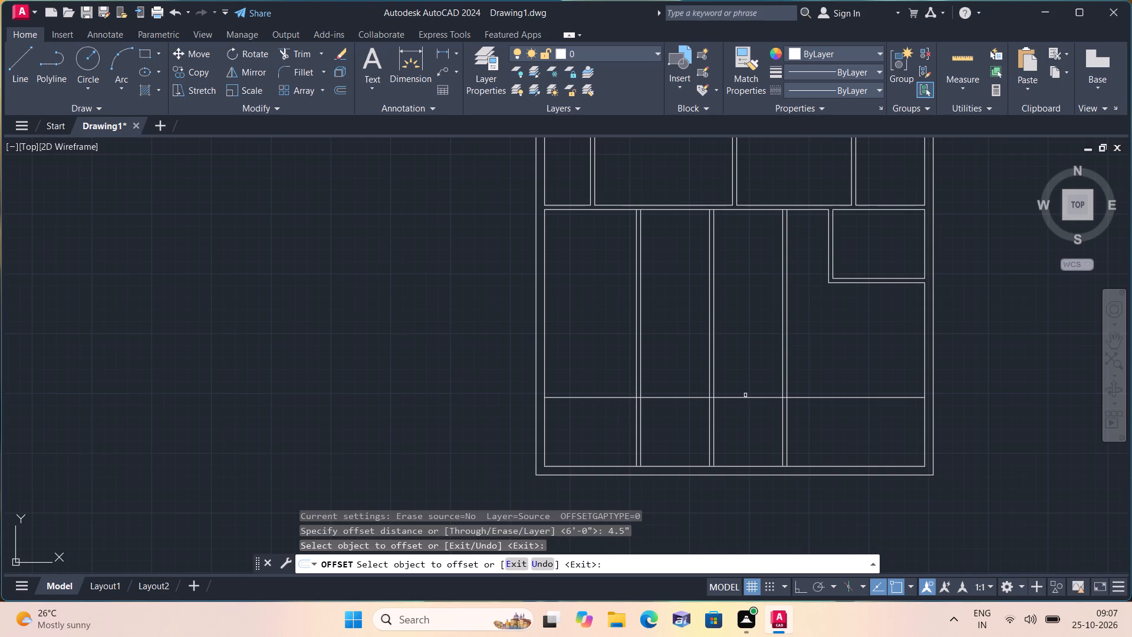
left_click(749, 399)
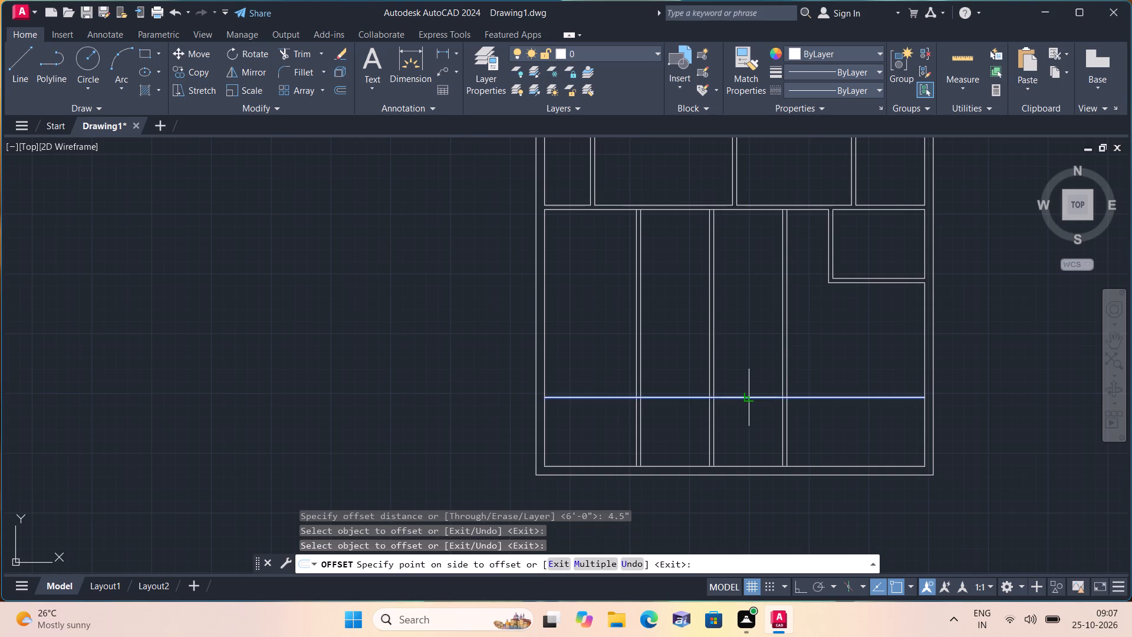
left_click(749, 372)
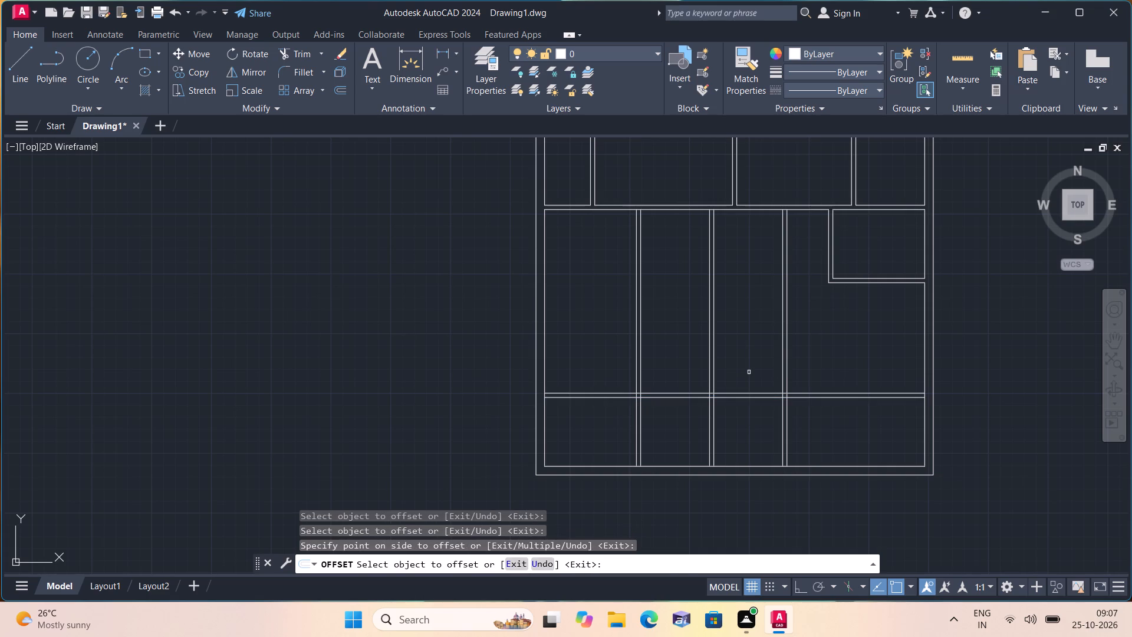
key("space")
Trim the lower horizontal partition outside the two small bottom rooms, and the second and third vertical partitions above it.
type("trim")
key("space")
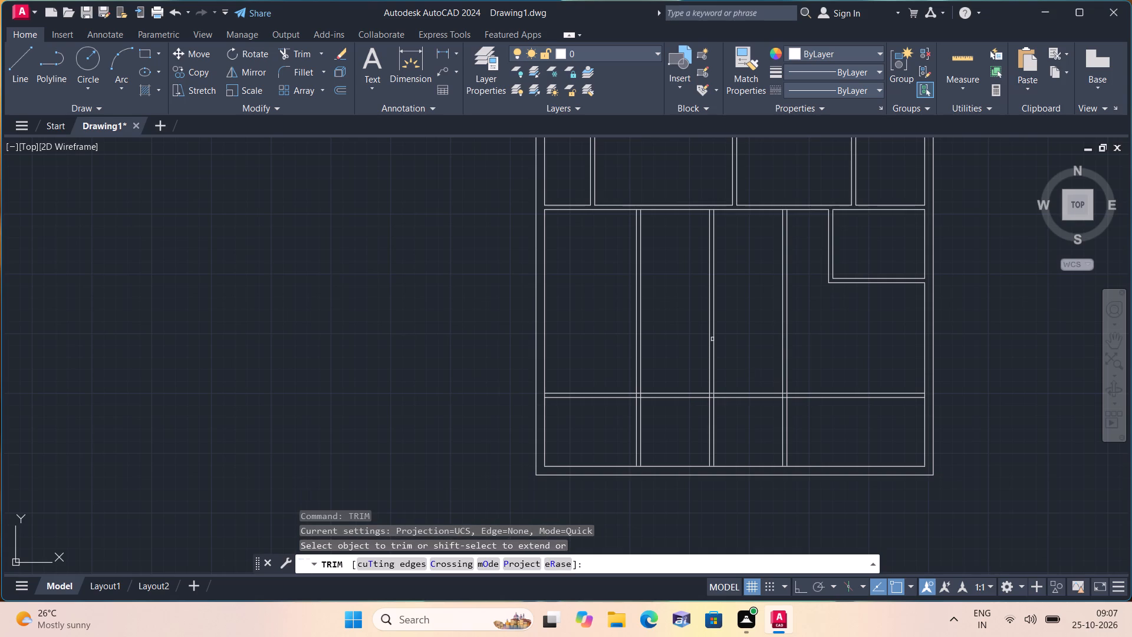
left_click_drag(601, 356, 603, 373)
left_click_drag(603, 373, 603, 420)
left_click(701, 258)
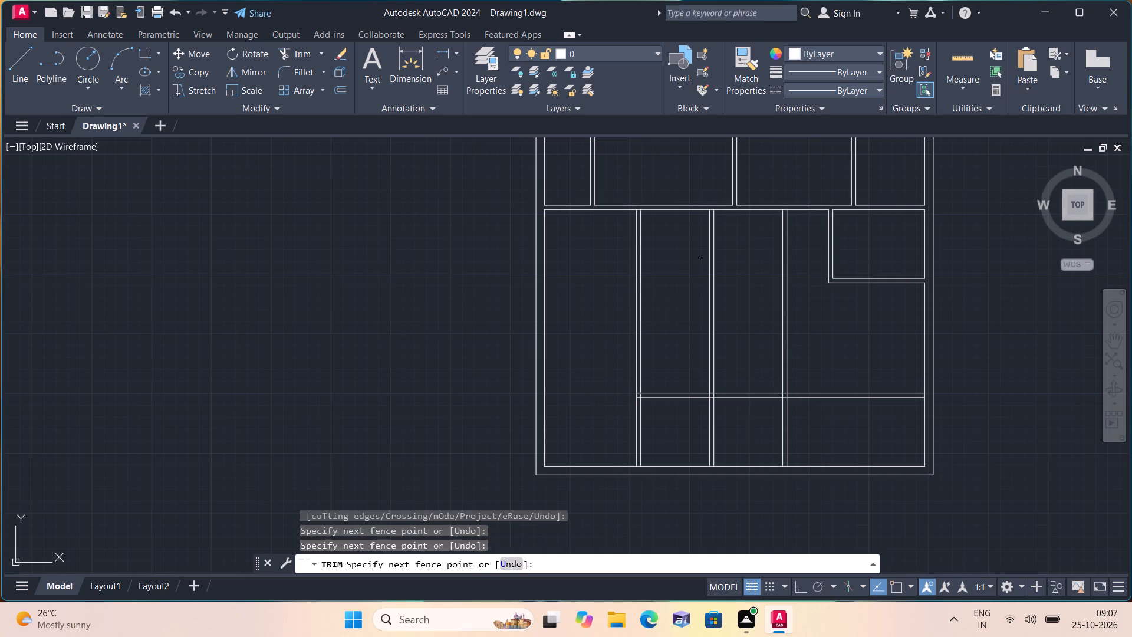
left_click(835, 400)
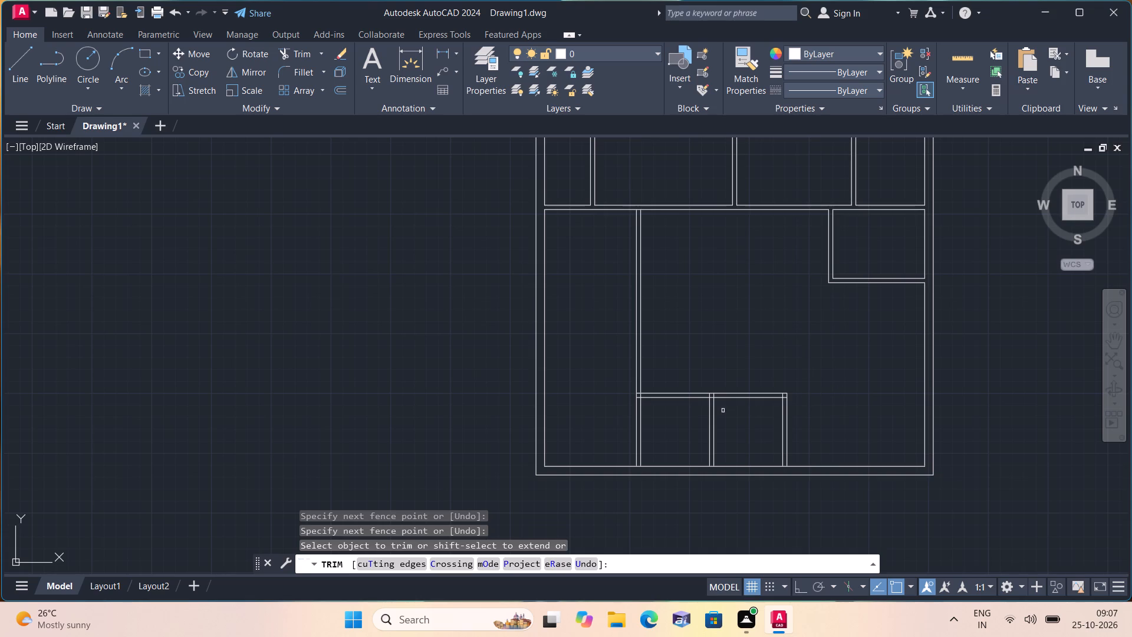
Trim the lower horizontal partition's upper line over the second small bottom room, and the third vertical partition's ends above the lower line.
scroll(739, 393, "up", 2)
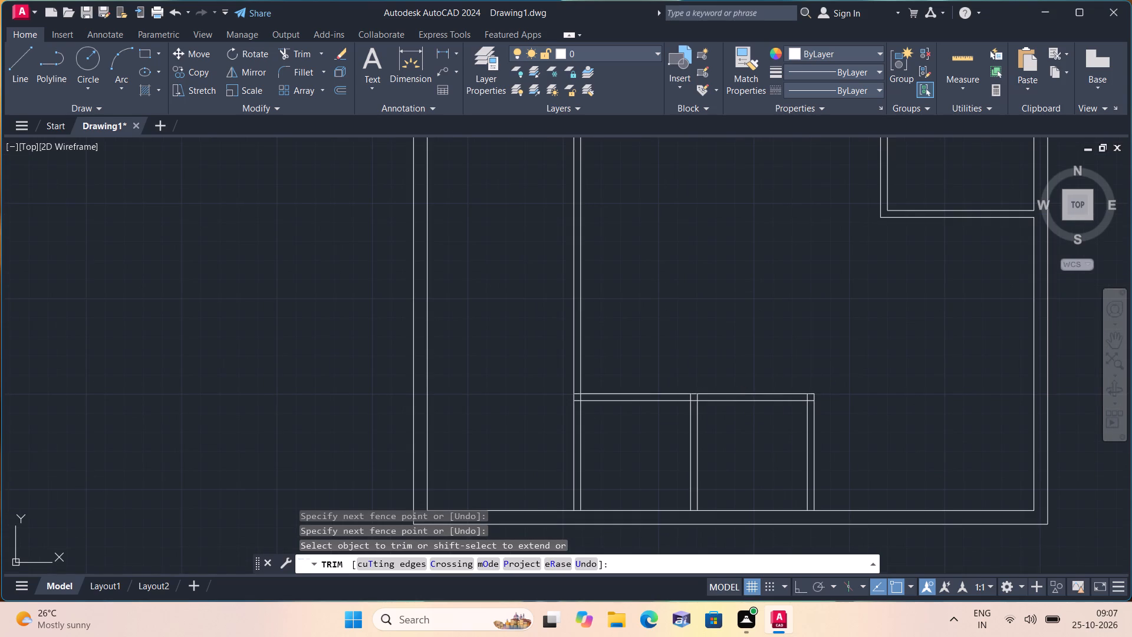
left_click(745, 395)
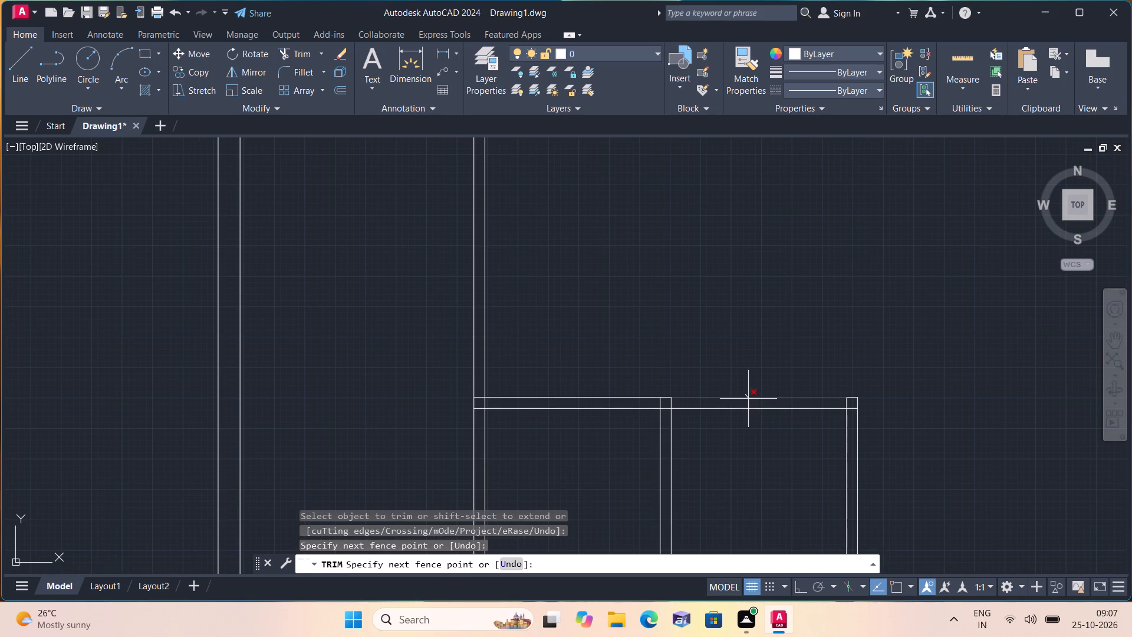
left_click(813, 401)
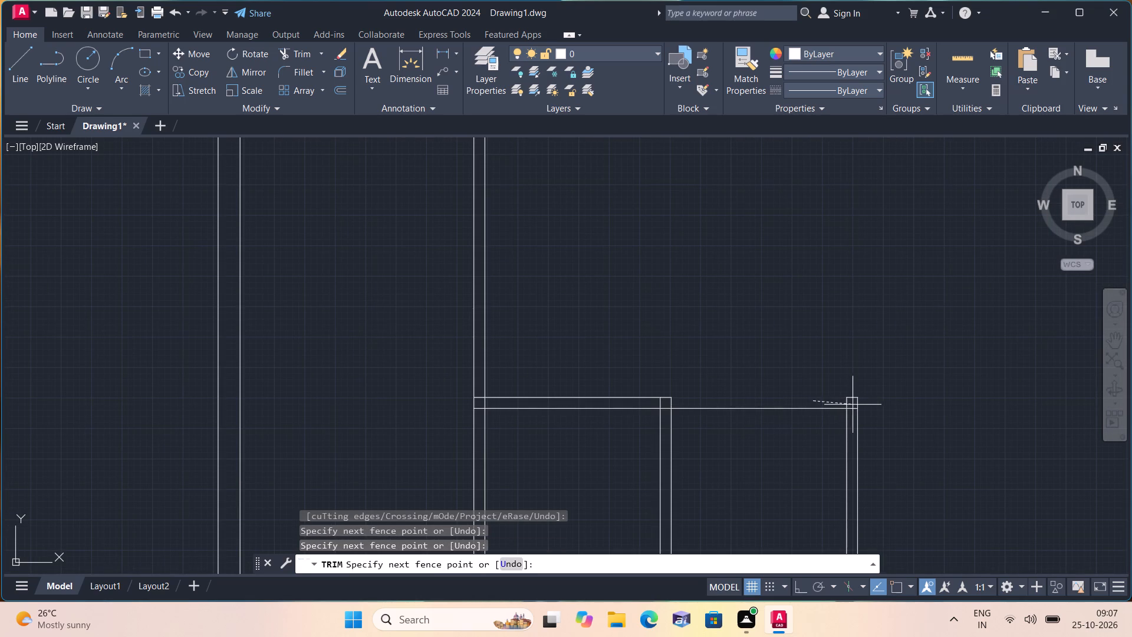
left_click(859, 405)
left_click(859, 399)
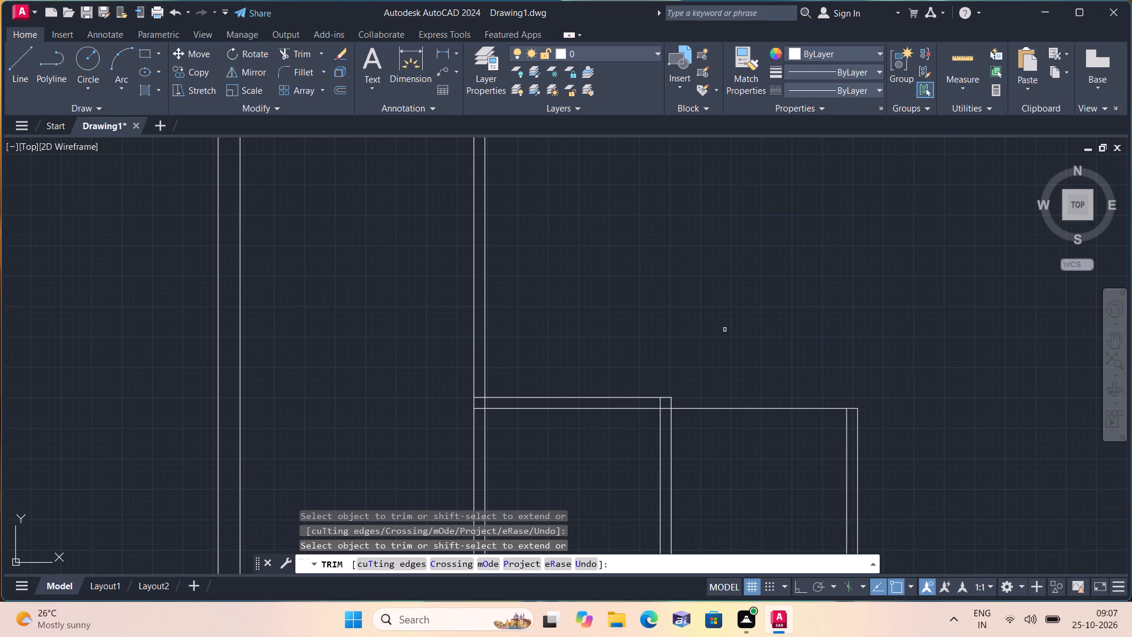
Trim the overlapping lines where the lower horizontal partition meets the second and first vertical partitions.
scroll(672, 405, "up", 1)
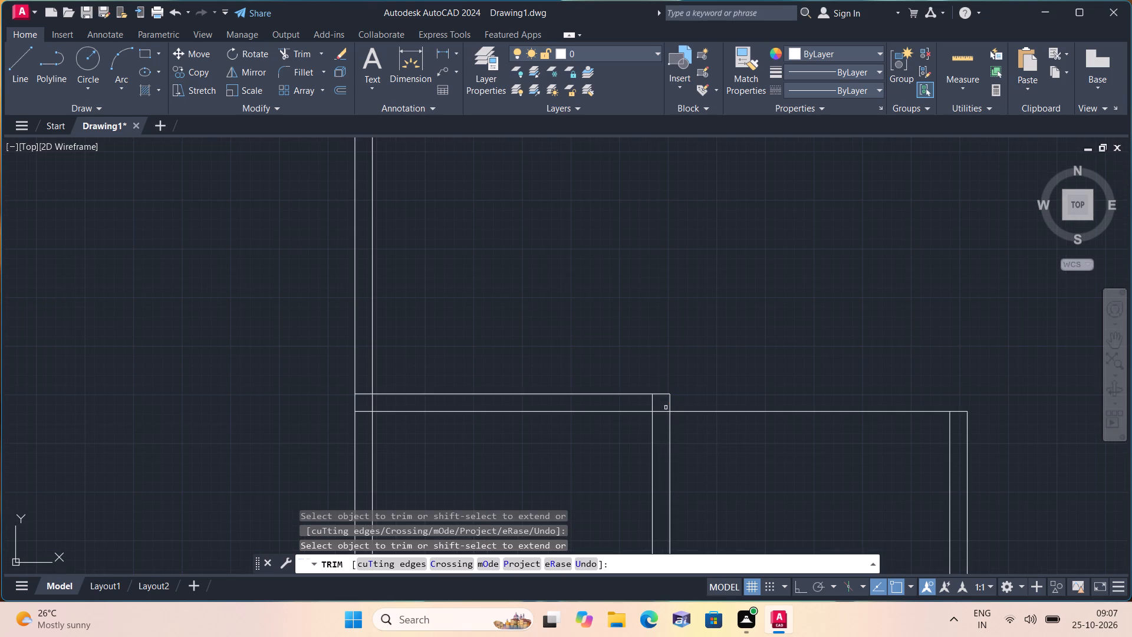
left_click(665, 412)
scroll(348, 413, "up", 2)
left_click(374, 416)
left_click(391, 360)
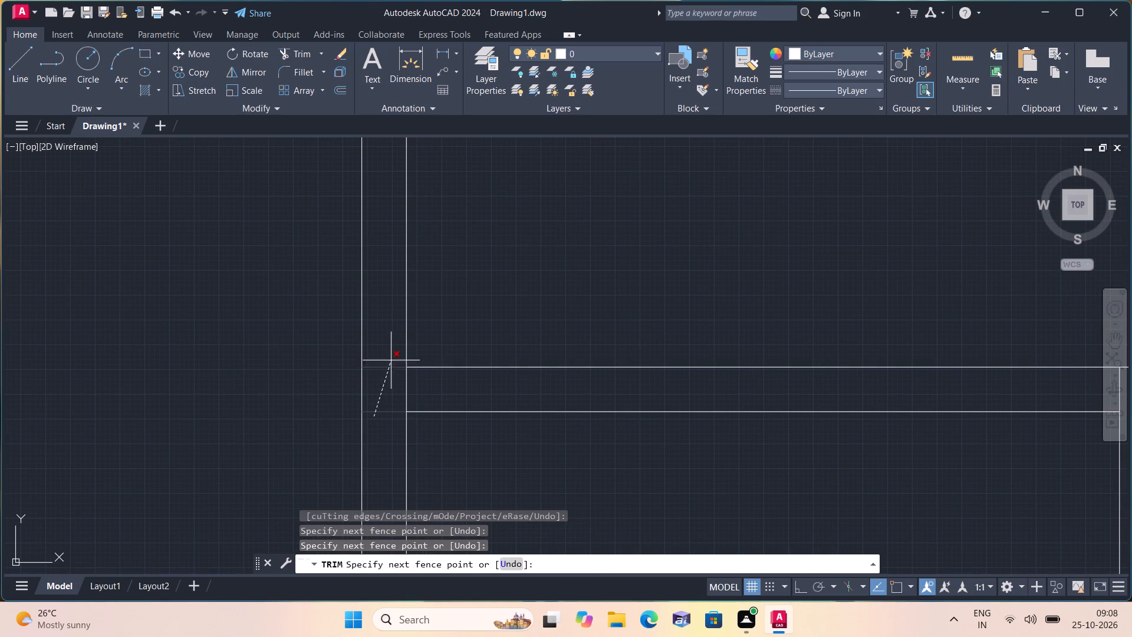
left_click_drag(393, 379, 424, 391)
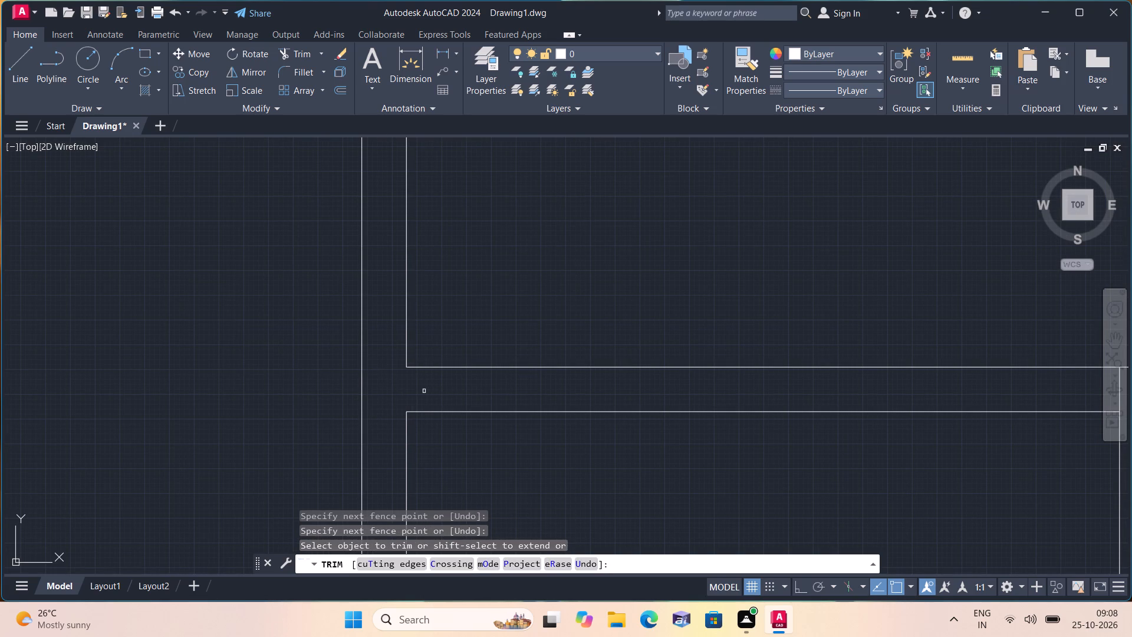
key("space")
With Ortho on, draw a short closing line across the first vertical partition, just above the lower horizontal partition.
type("l")
key("space")
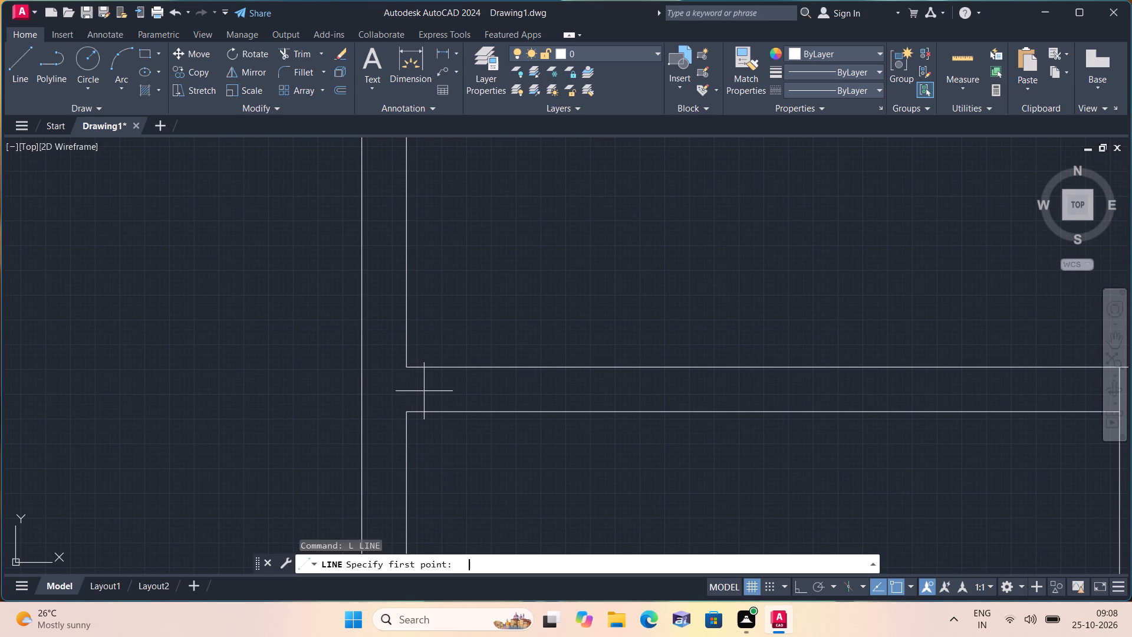
scroll(391, 360, "down", 1)
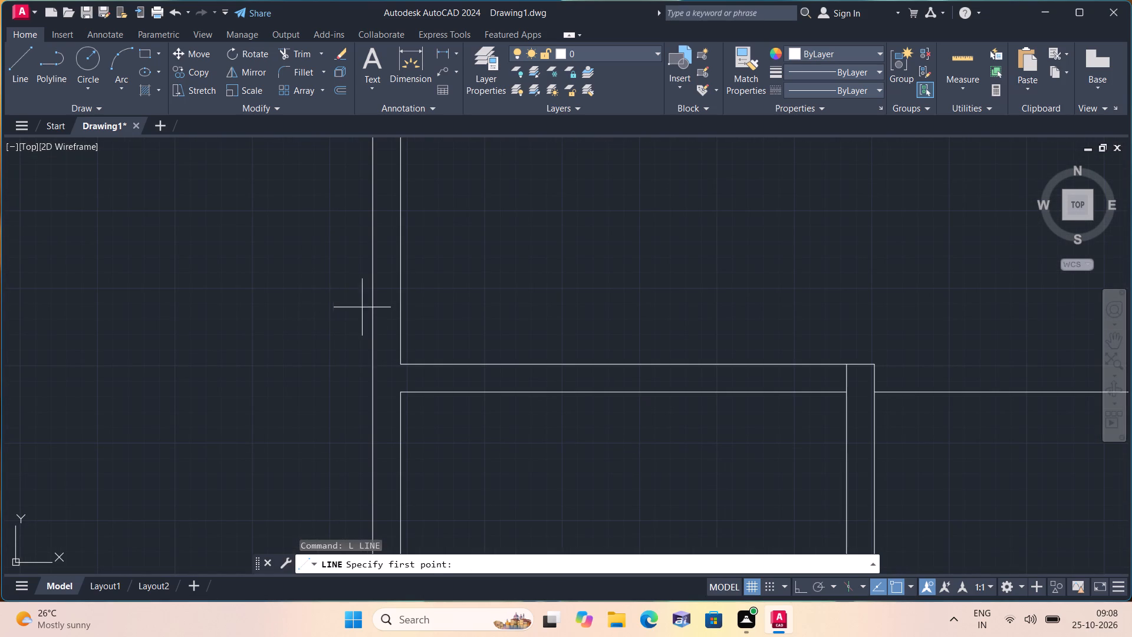
left_click(370, 311)
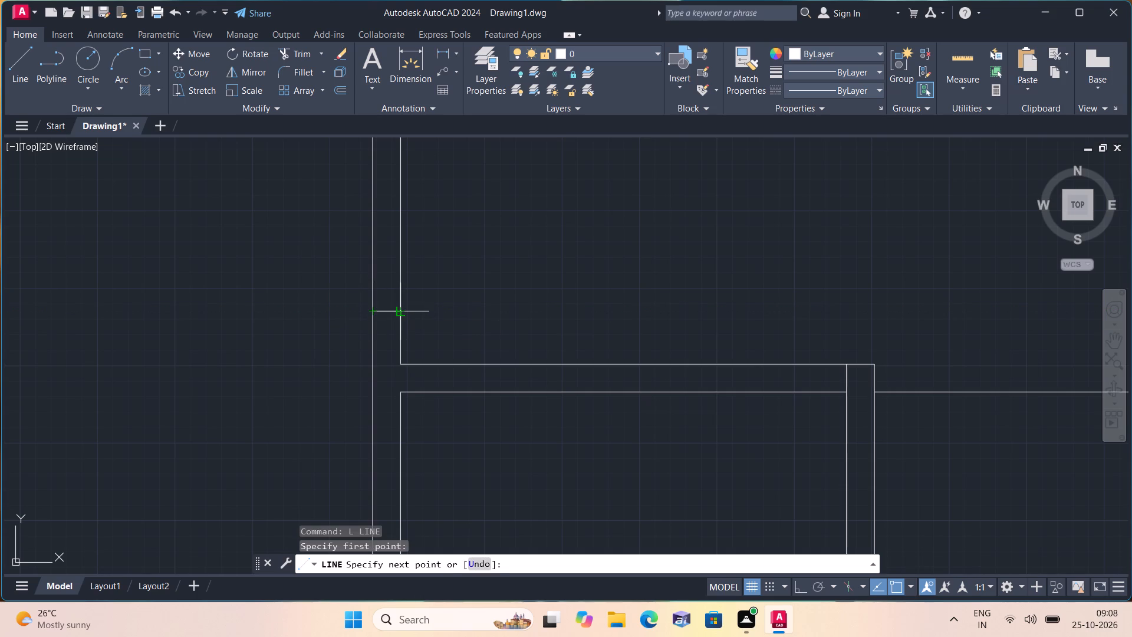
key("F8")
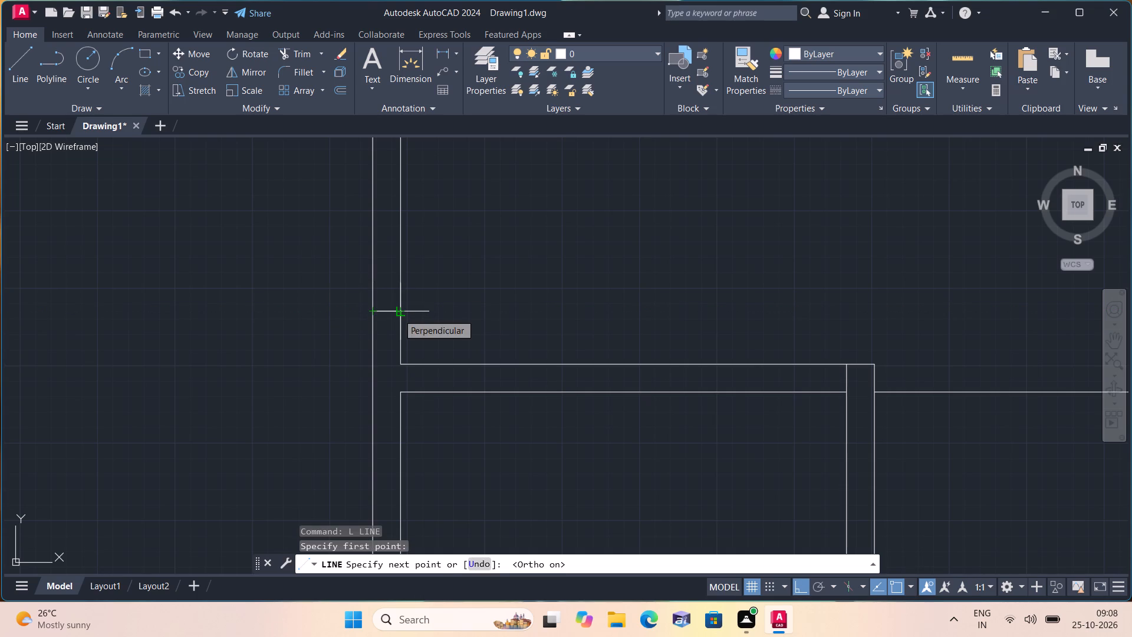
left_click(398, 314)
key("space")
Trim both lines of the first vertical partition above the new closing line.
type("trim")
key("space")
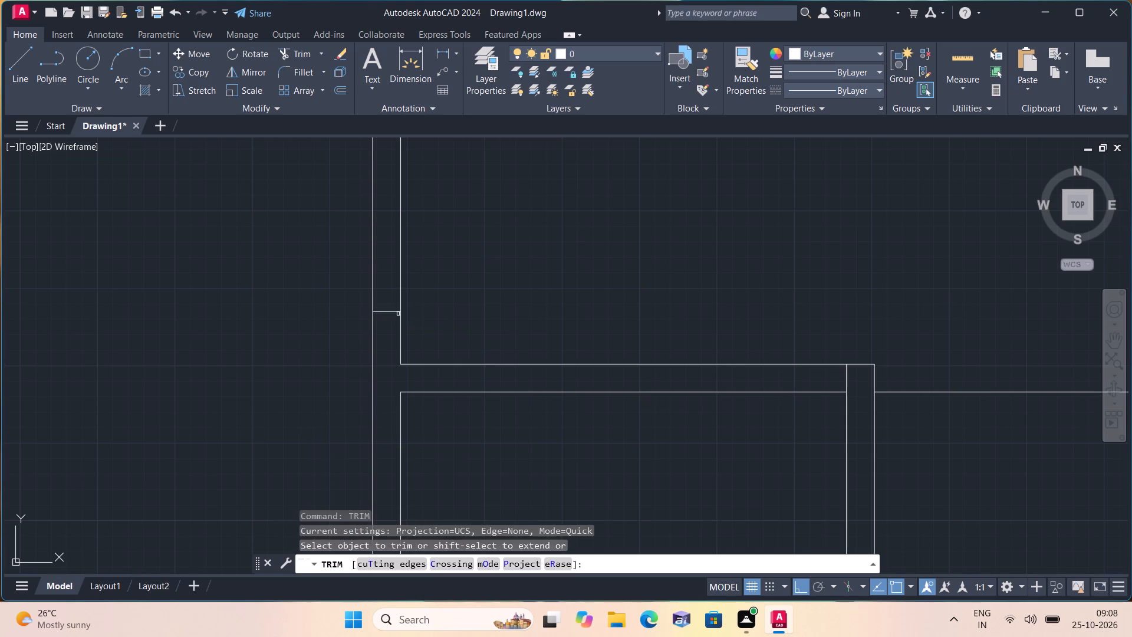
scroll(398, 314, "down", 2)
left_click(401, 258)
left_click_drag(447, 249, 396, 249)
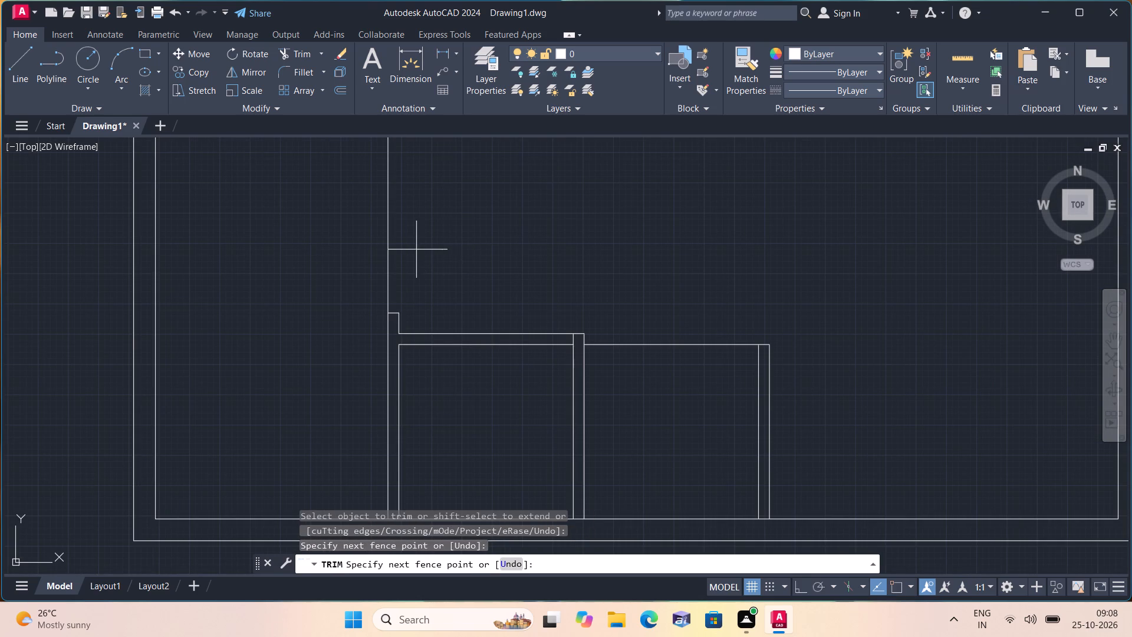
left_click_drag(396, 249, 368, 251)
Trim the bottom wall's inner line between the faces of each of the three vertical partitions.
scroll(373, 251, "down", 1)
scroll(373, 442, "up", 1)
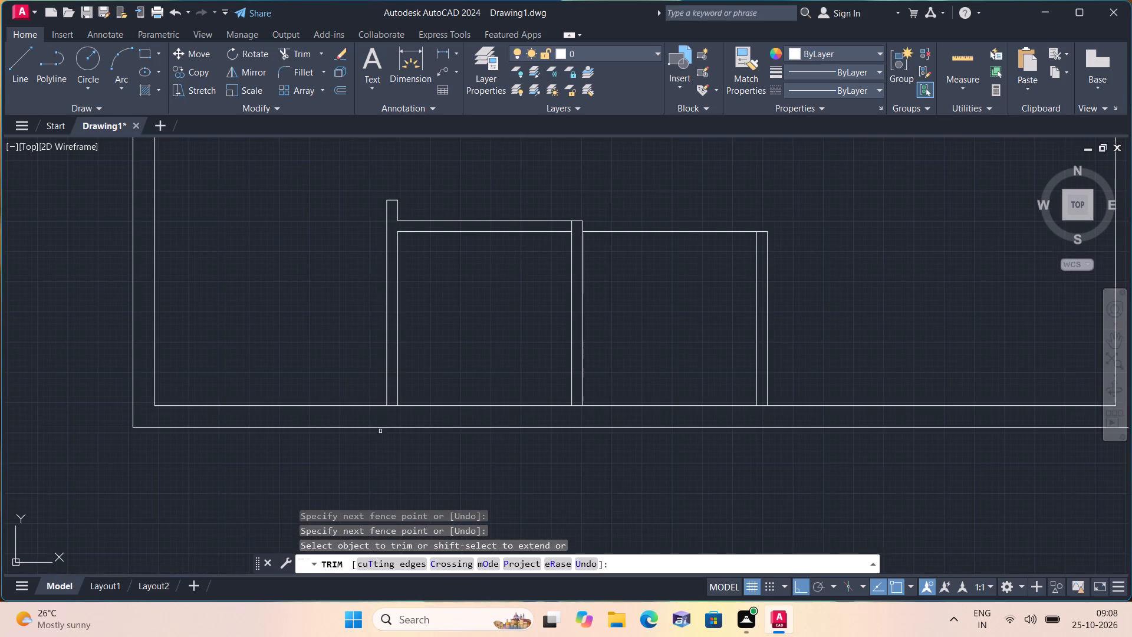
left_click(389, 407)
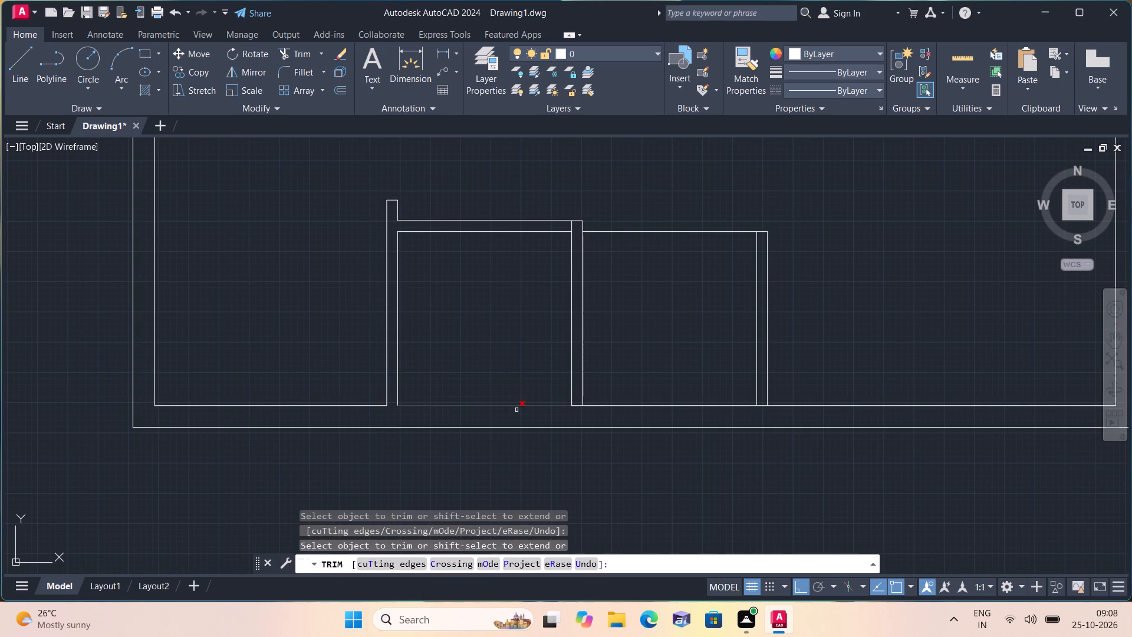
left_click(577, 402)
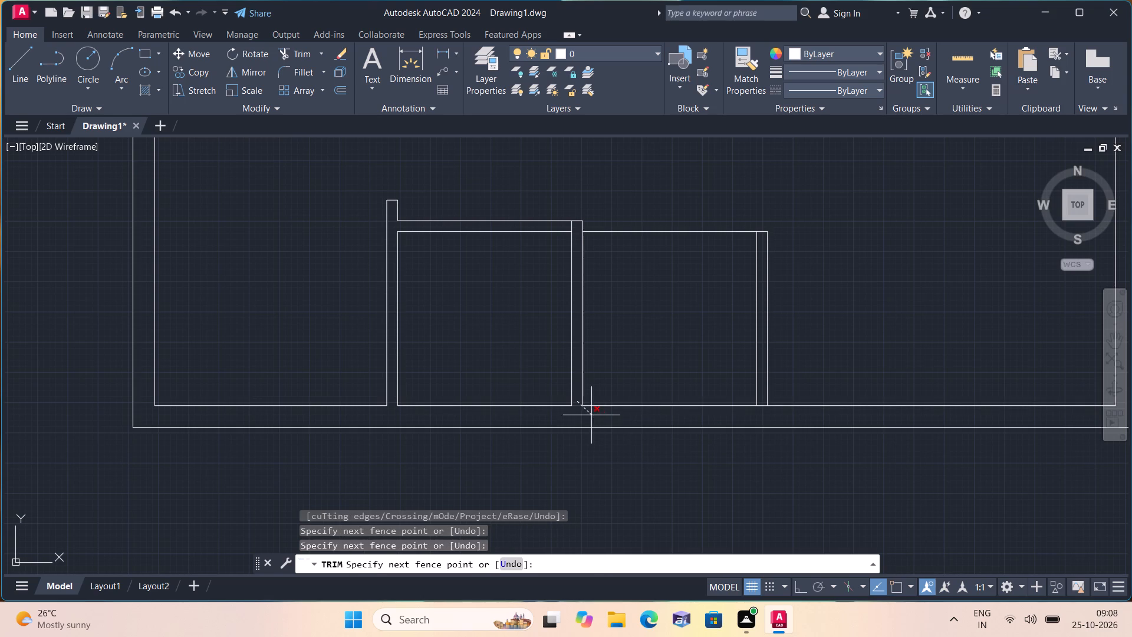
left_click(580, 415)
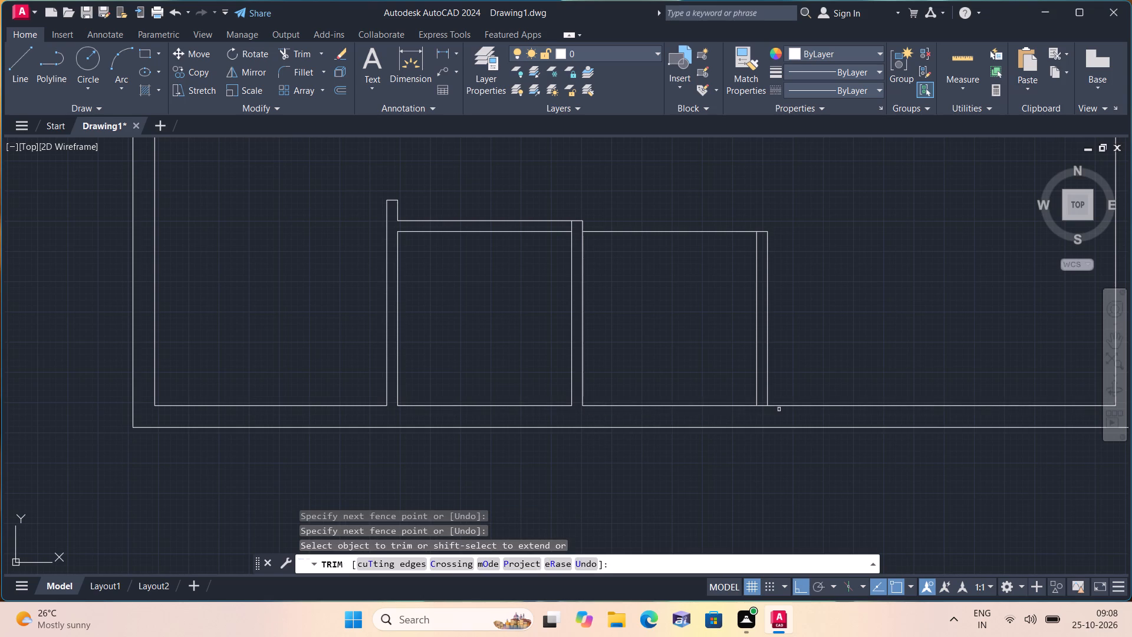
left_click(764, 407)
scroll(768, 403, "down", 2)
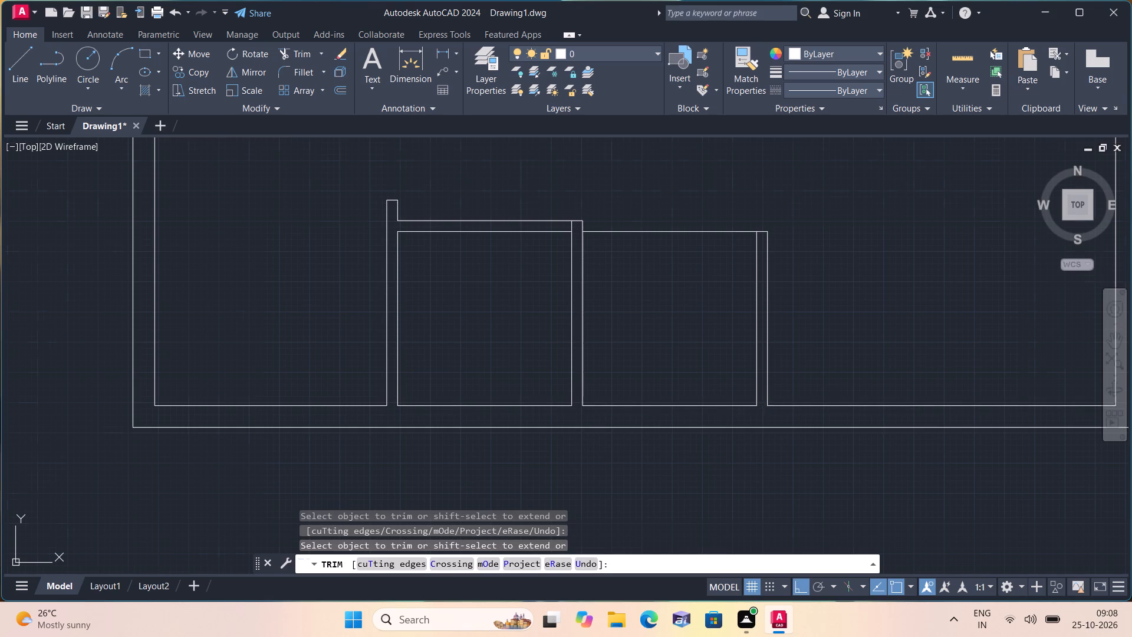
scroll(776, 391, "down", 1)
middle_click_drag(753, 278, 730, 385)
scroll(743, 287, "down", 1)
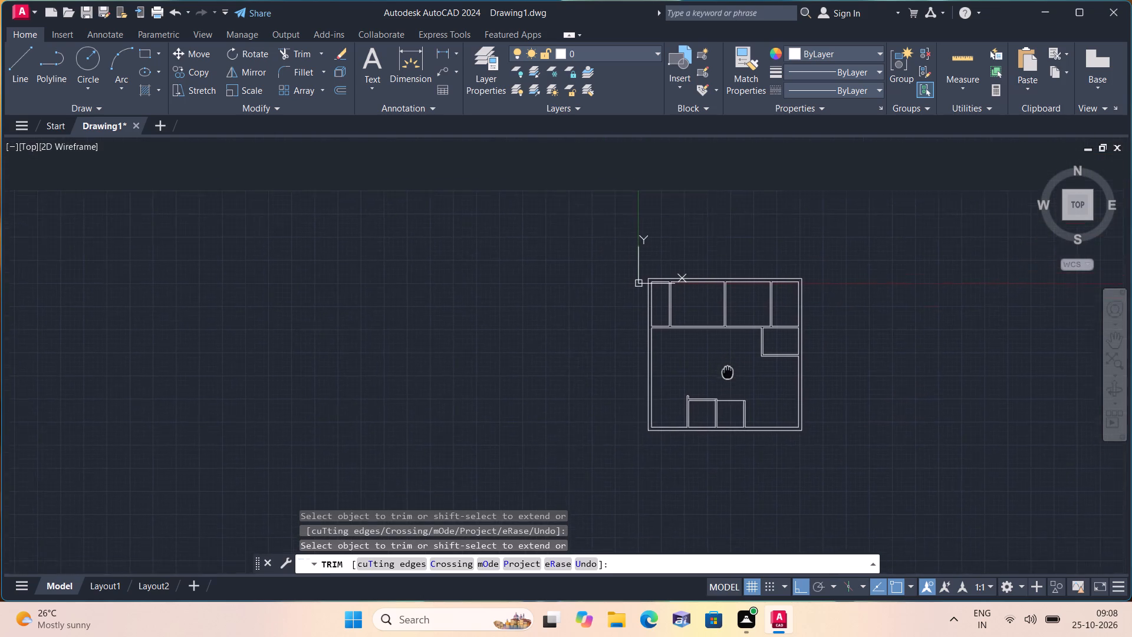
middle_click_drag(730, 385, 733, 390)
scroll(733, 390, "up", 2)
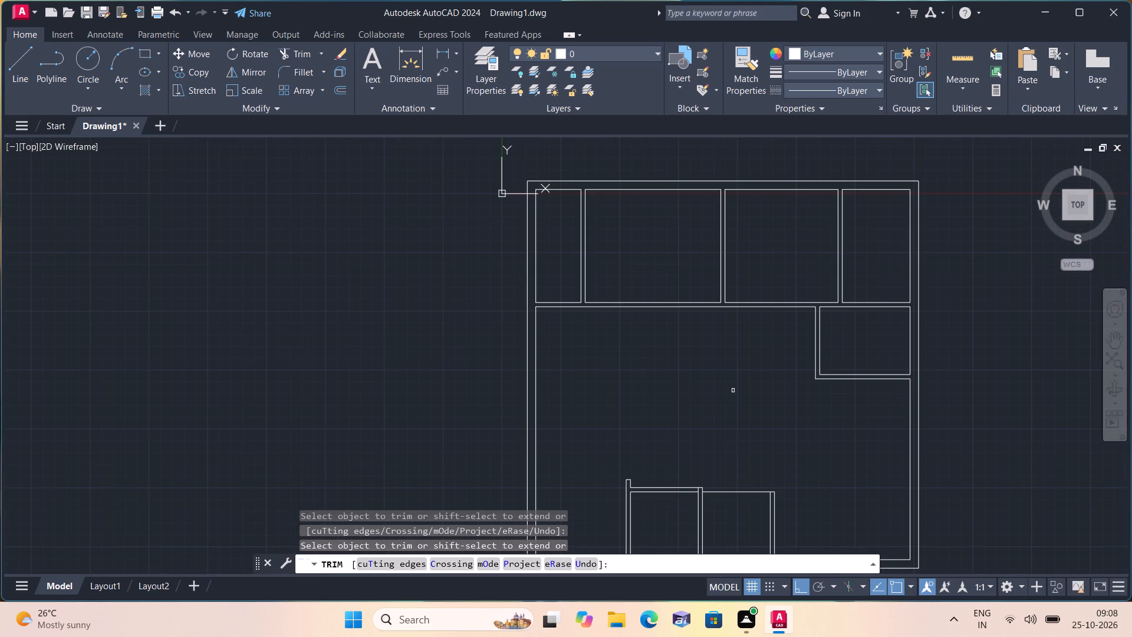
key("space")
Draw a line 13'8" left from the small right-hand room's lower-left outer corner, then straight up to the upper horizontal partition.
type("l")
key("space")
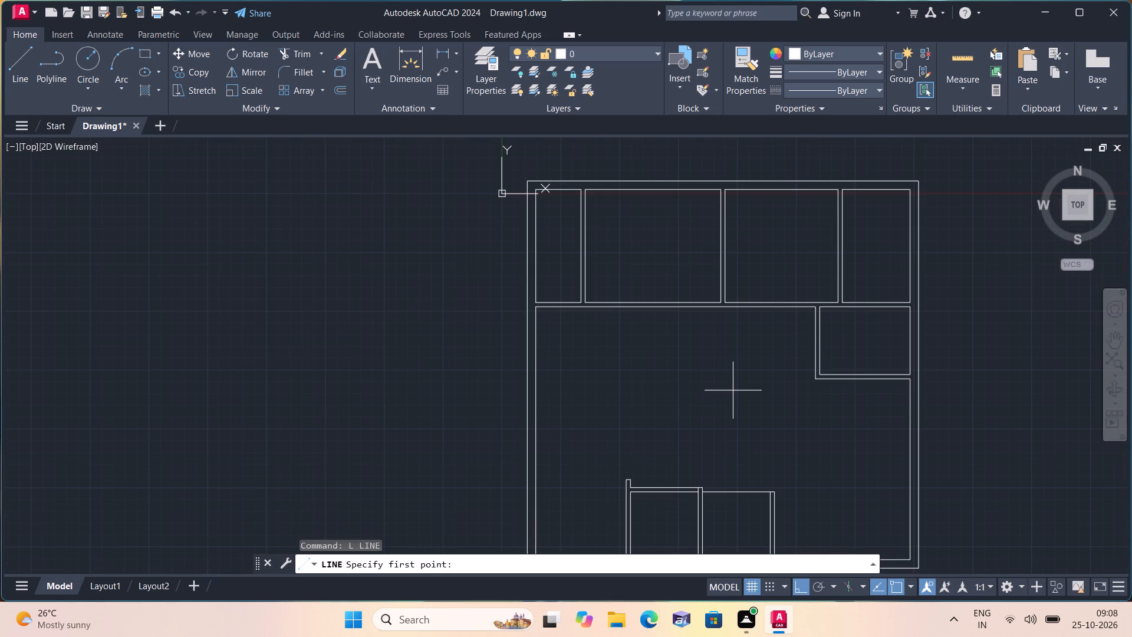
left_click(815, 380)
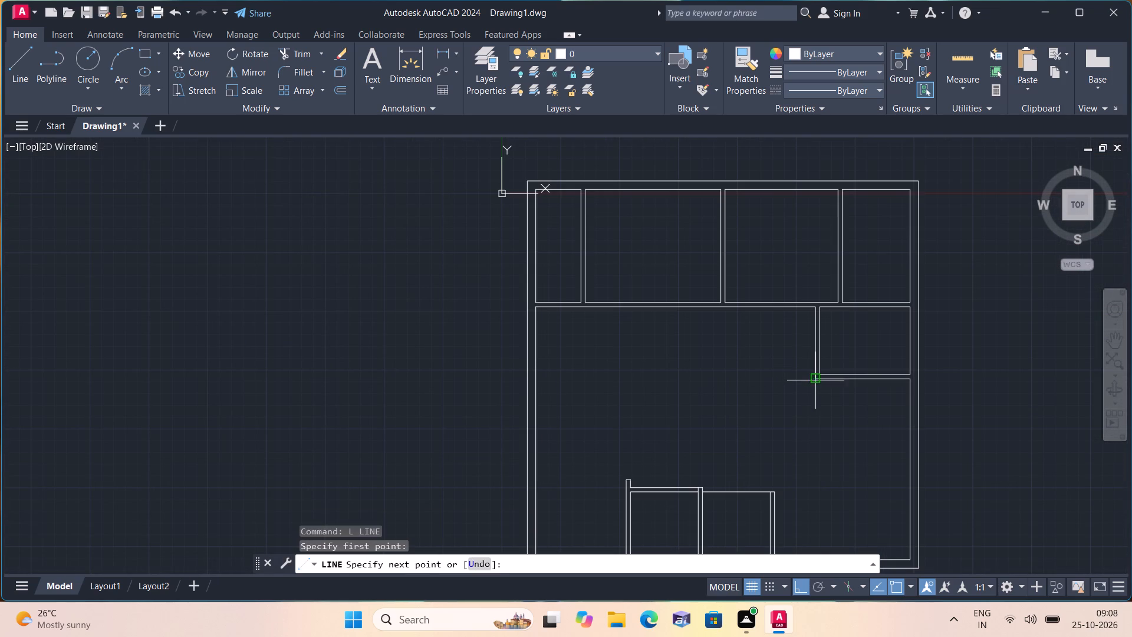
type("13'8\"")
key("space")
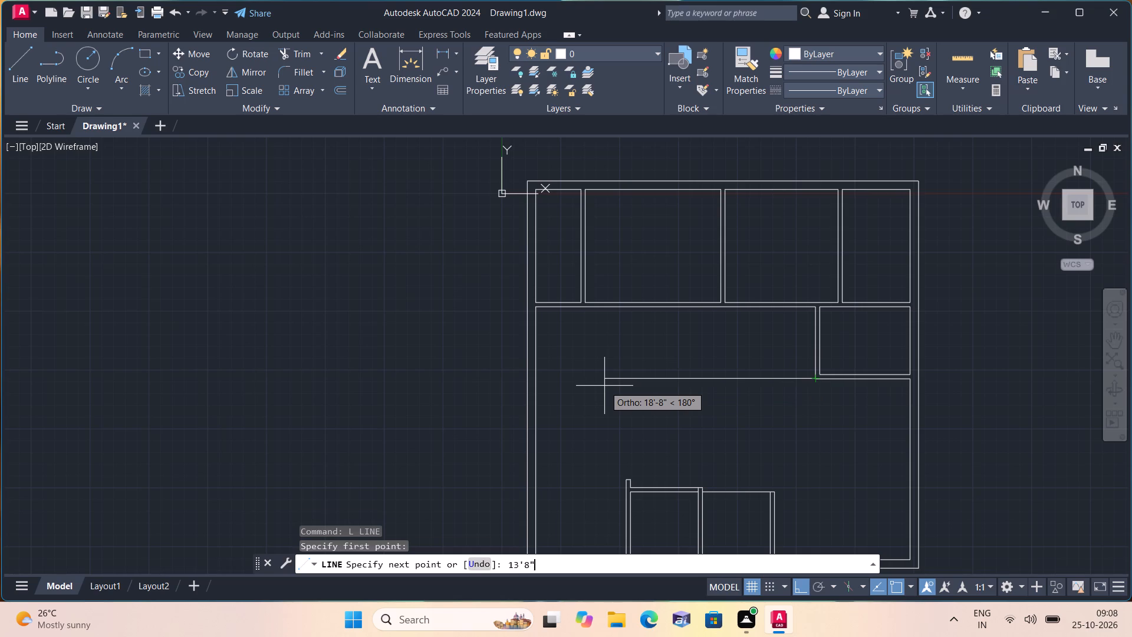
left_click(658, 307)
key("space")
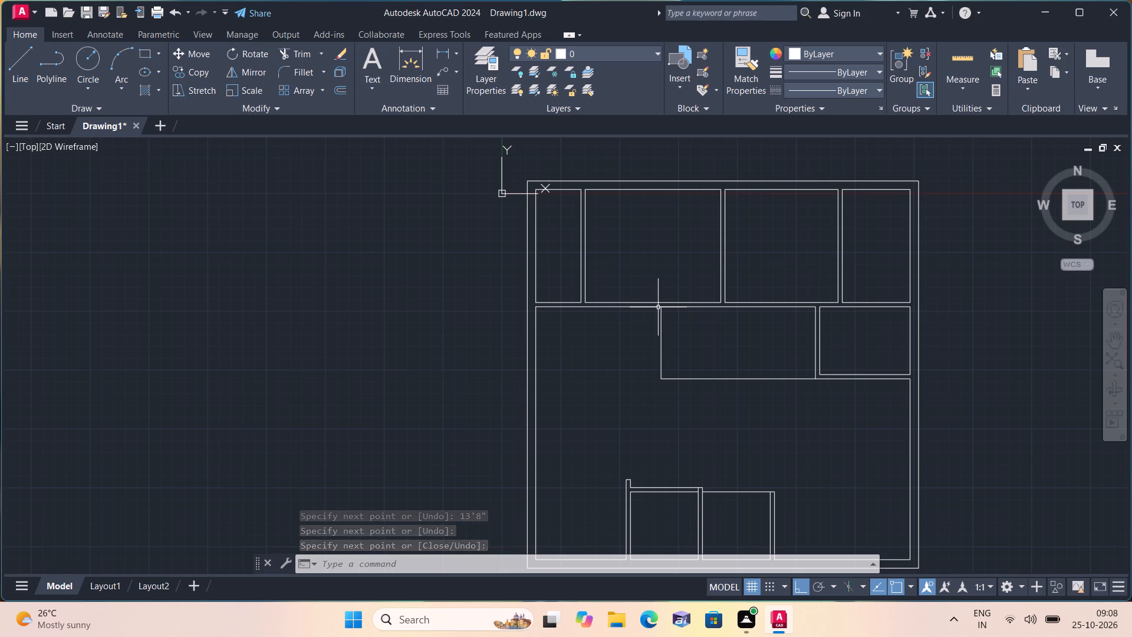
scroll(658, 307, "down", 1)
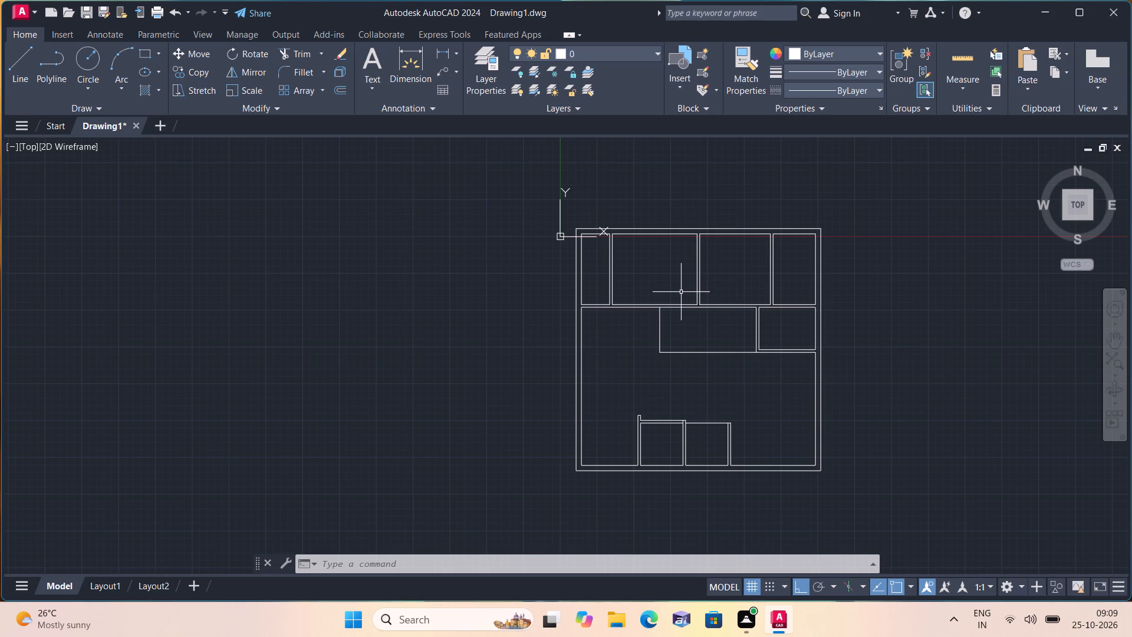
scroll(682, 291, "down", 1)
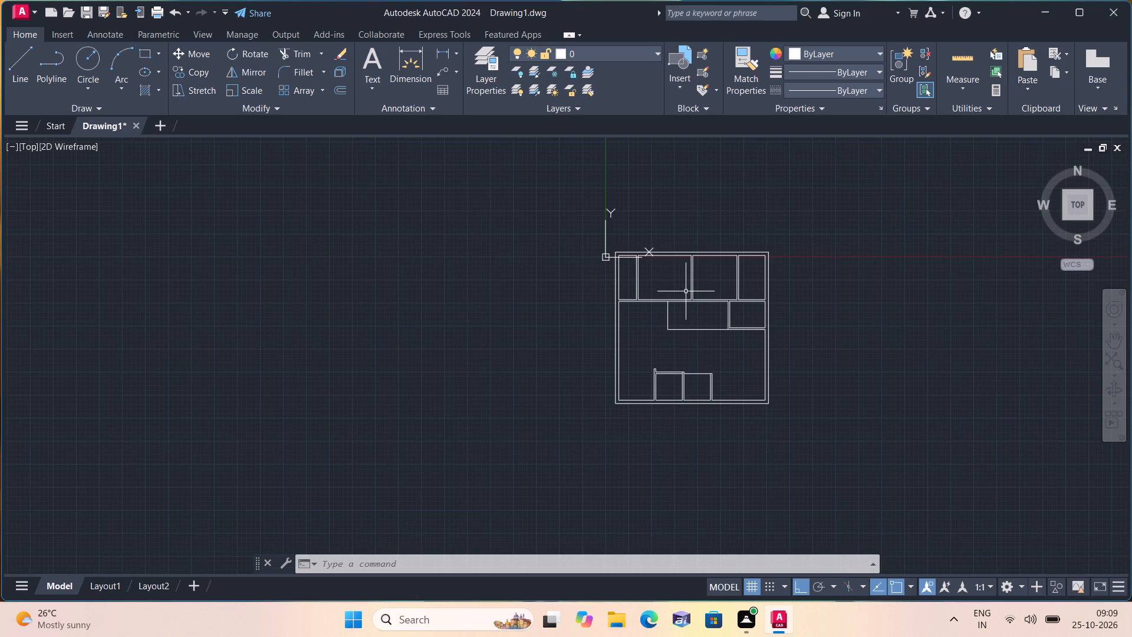
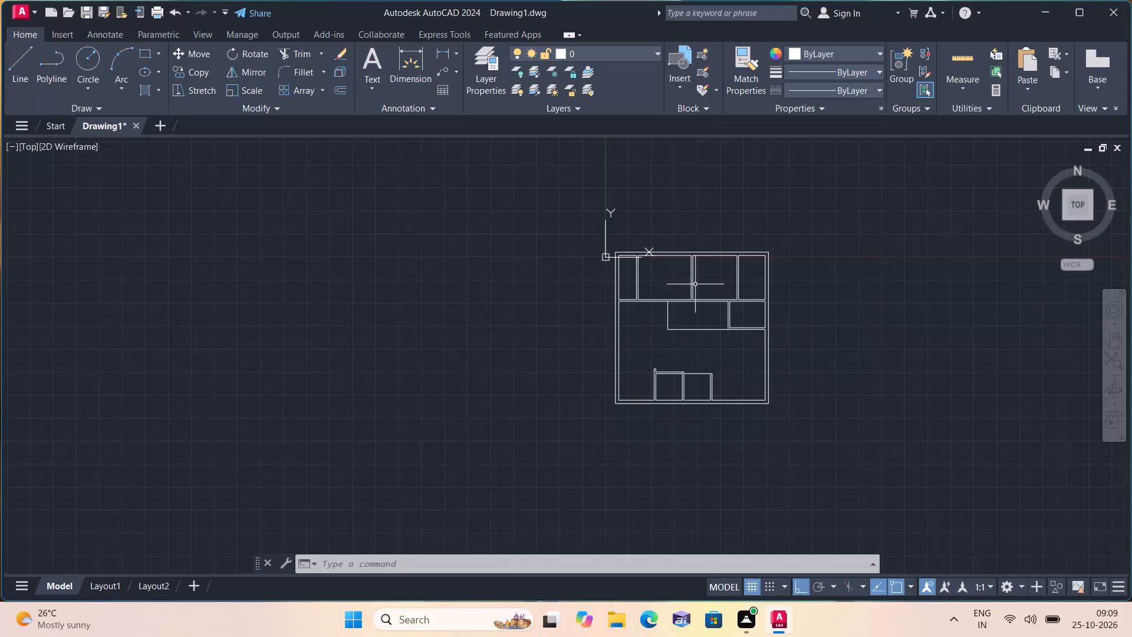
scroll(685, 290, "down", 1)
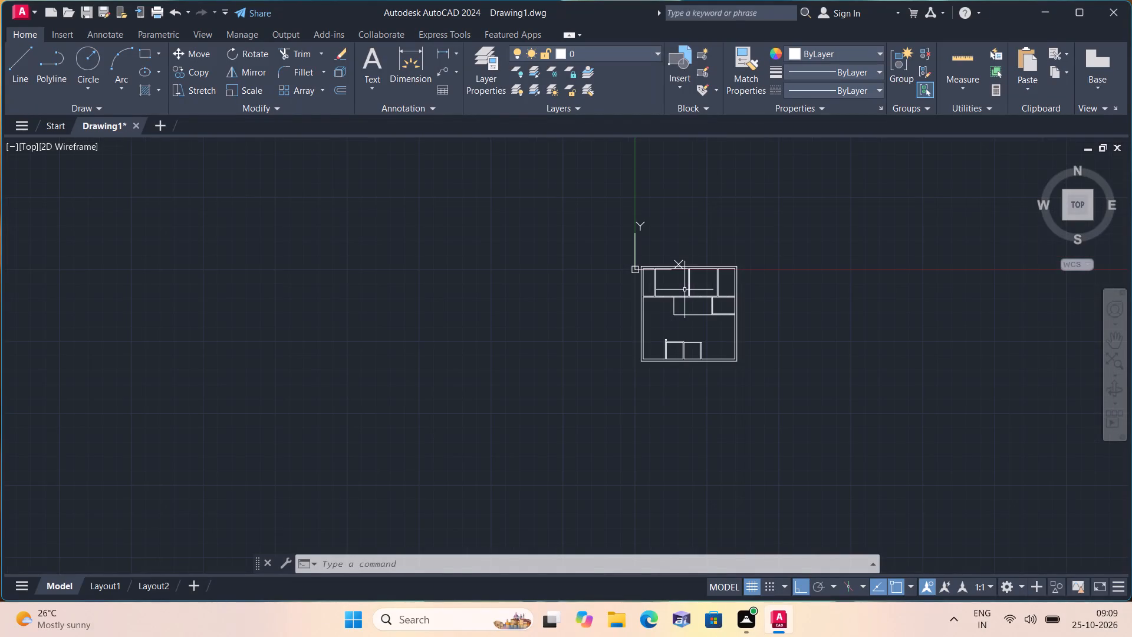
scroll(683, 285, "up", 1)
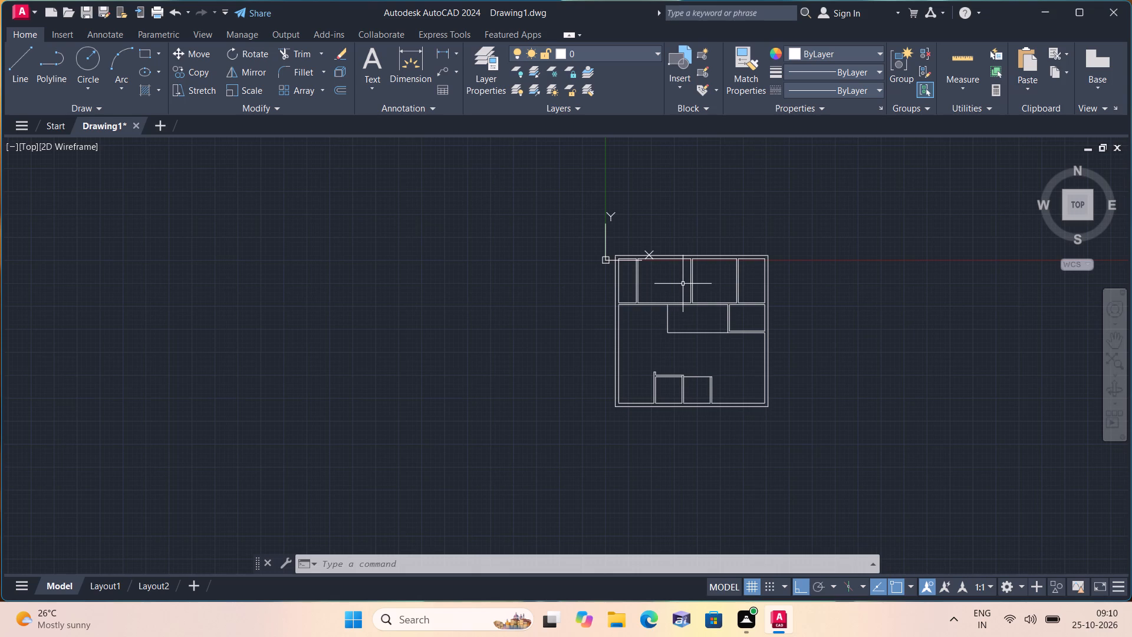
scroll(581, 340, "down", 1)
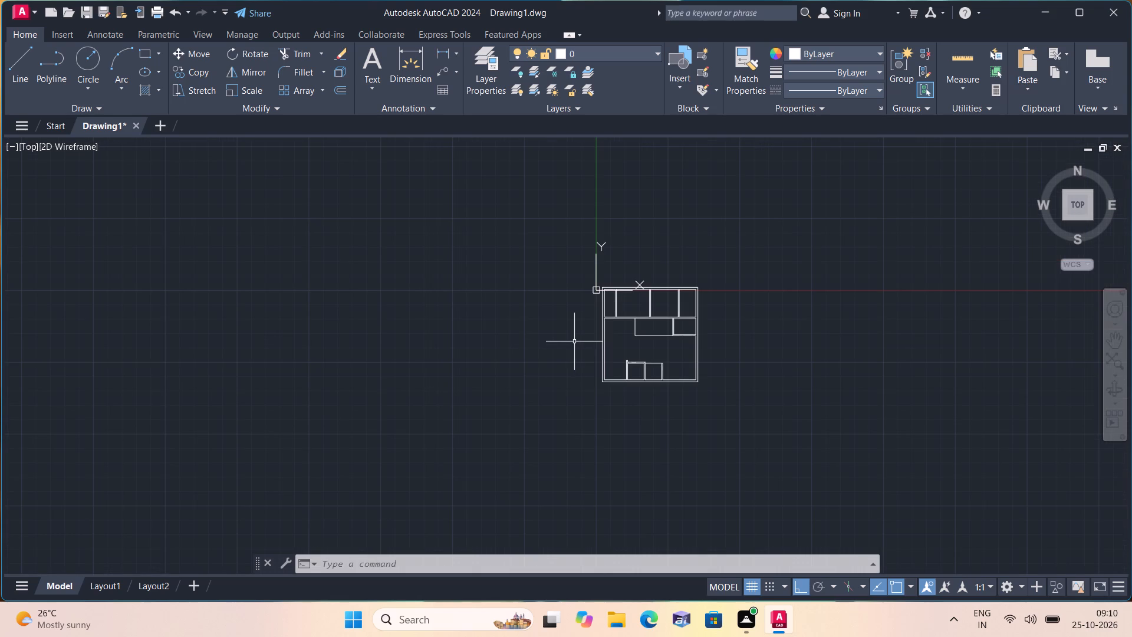
Open dining_sets.dwg and copy the plain rectangular dining table with its six chairs.
left_click(26, 9)
left_click(160, 188)
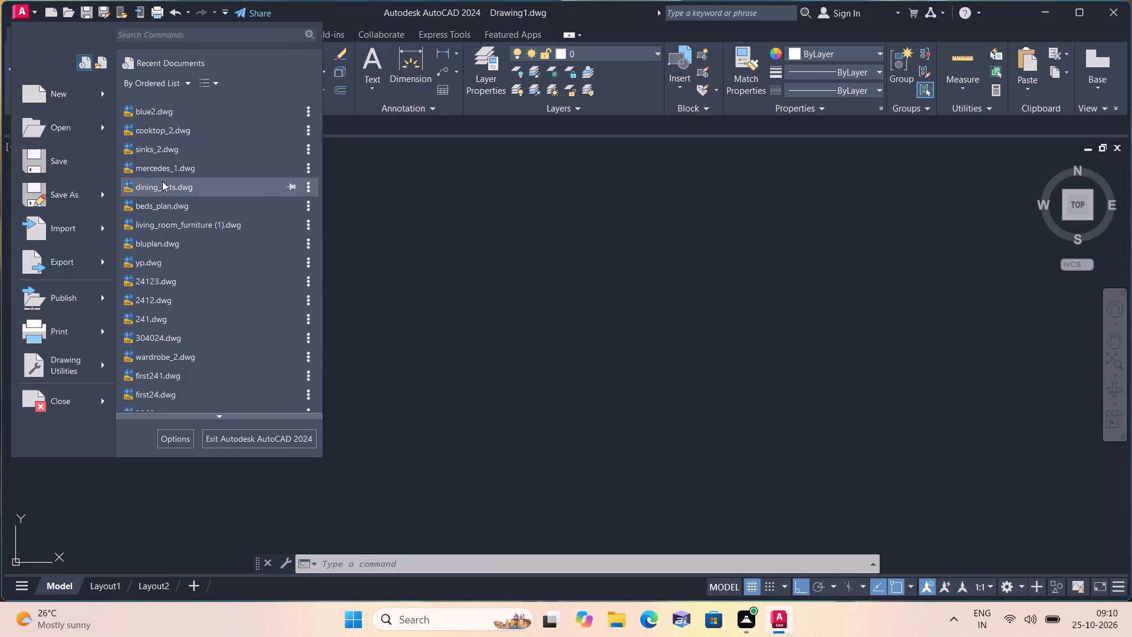
scroll(432, 250, "up", 2)
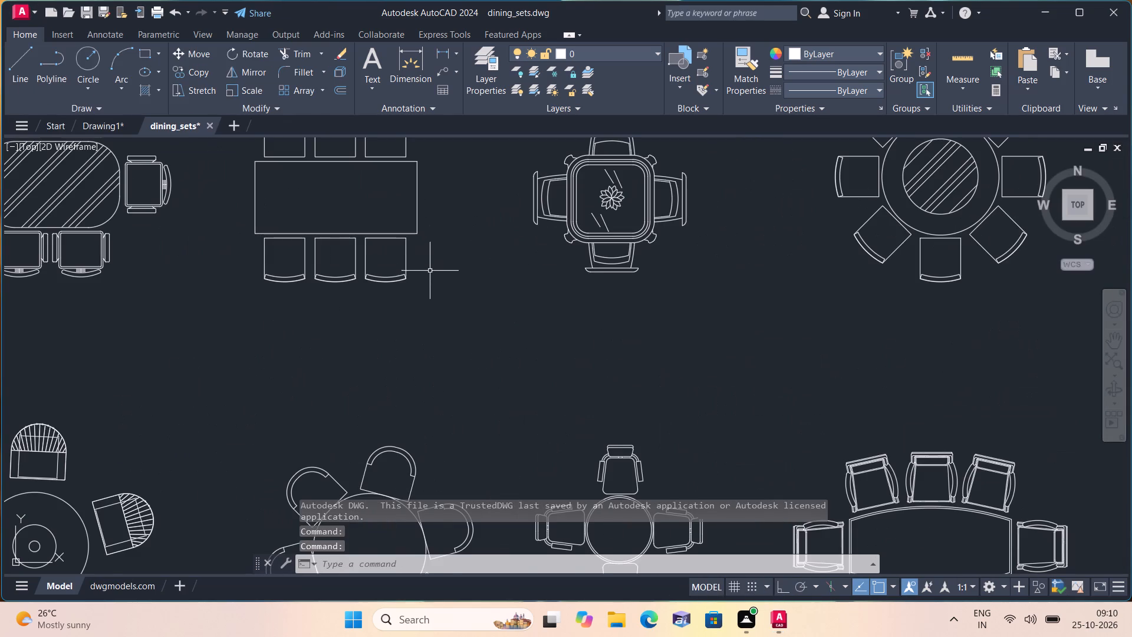
left_click(433, 291)
middle_click_drag(348, 221, 366, 316)
left_click(251, 193)
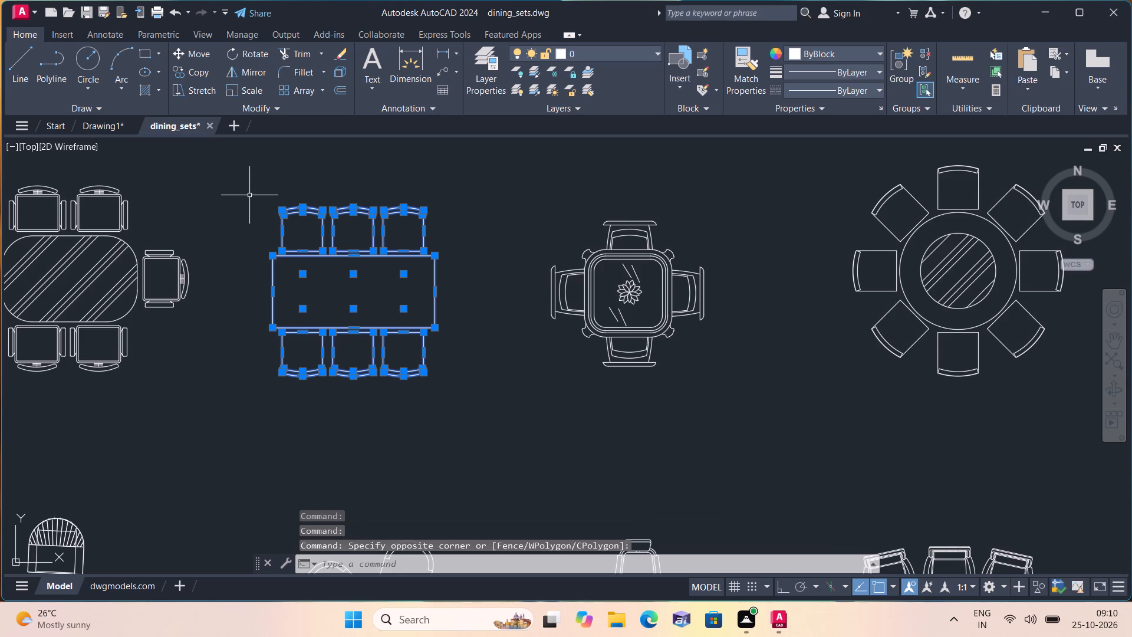
key("ctrl+c")
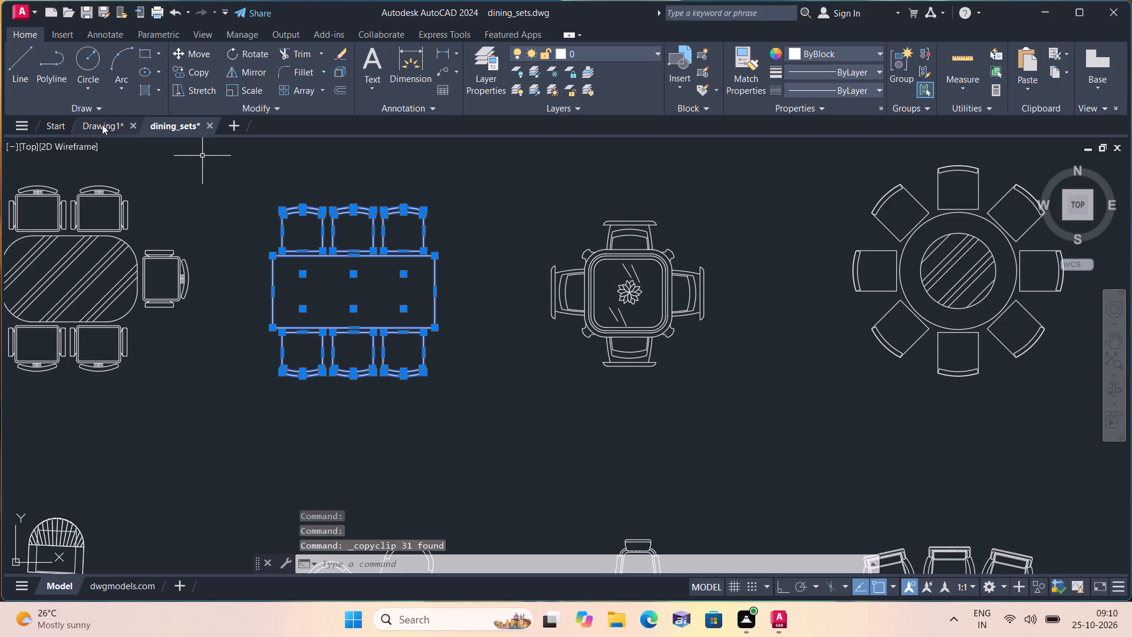
Switch to Drawing1 and paste the six-chair dining set to the left of the floor plan.
left_click(102, 124)
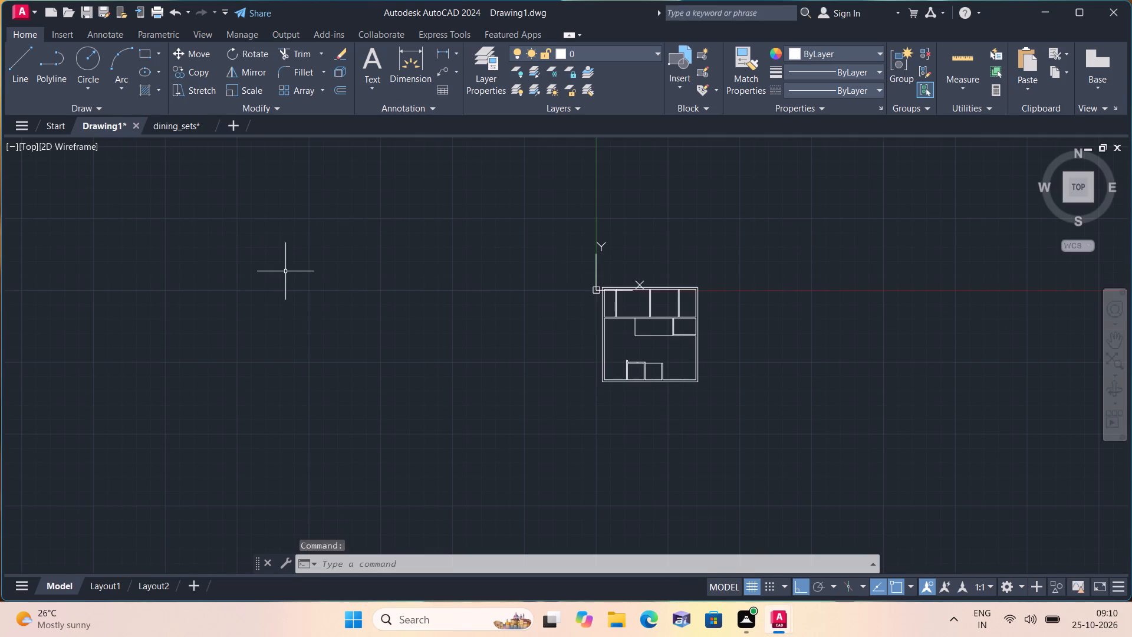
key("ctrl+v")
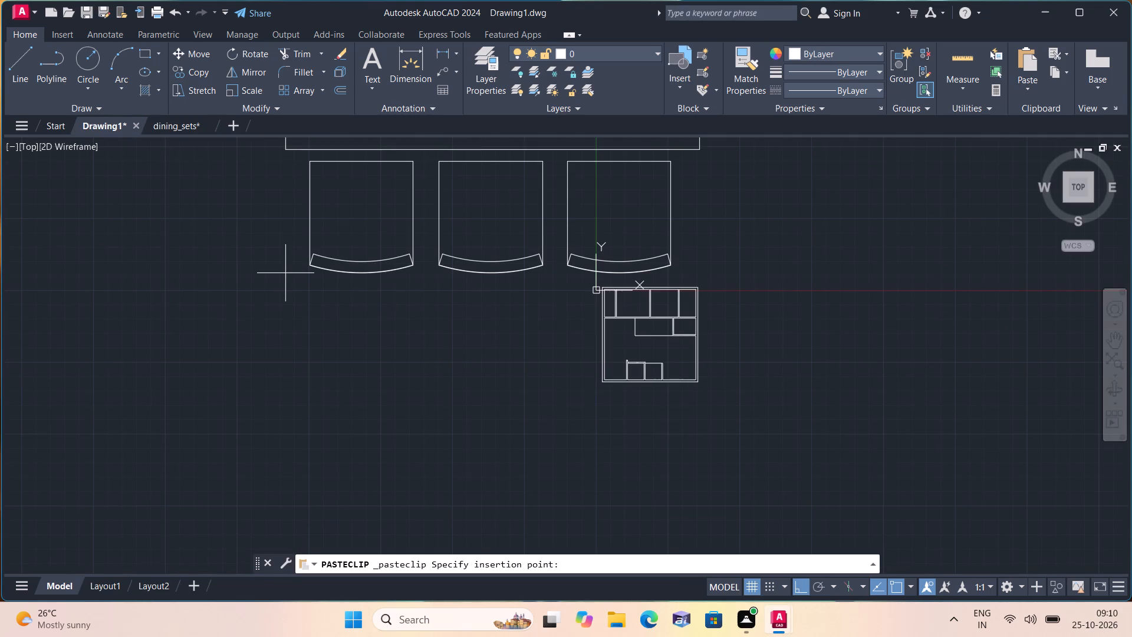
scroll(287, 277, "down", 3)
left_click(187, 323)
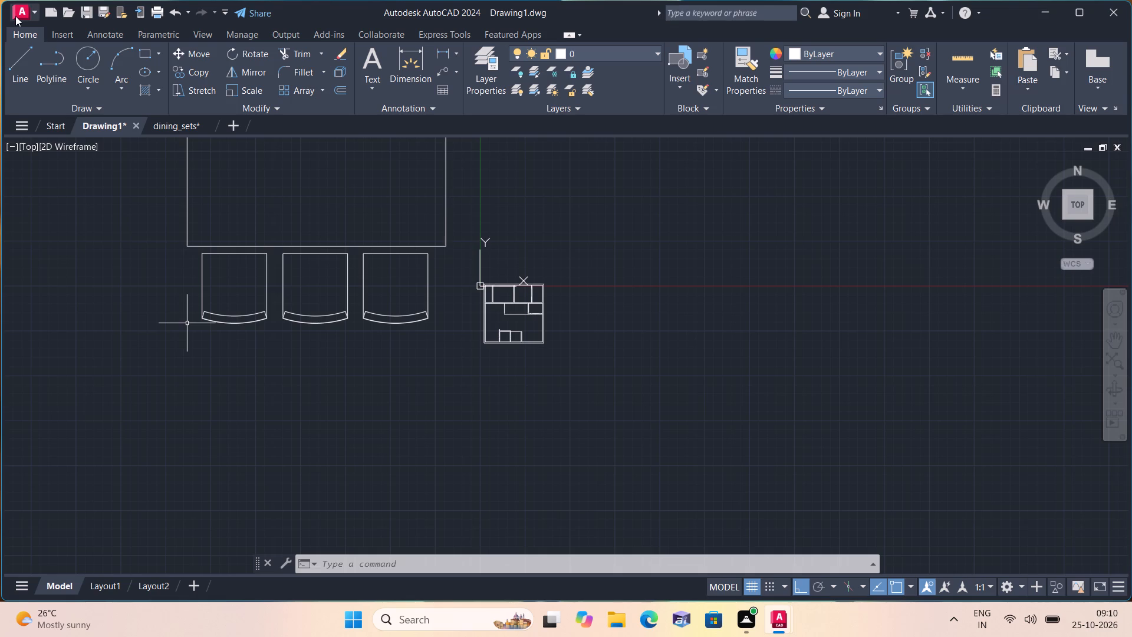
Open living_room_furniture (1).dwg and copy the three-seat sofa group with two armchairs, two round side tables and the oval coffee table.
left_click(15, 15)
left_click(182, 225)
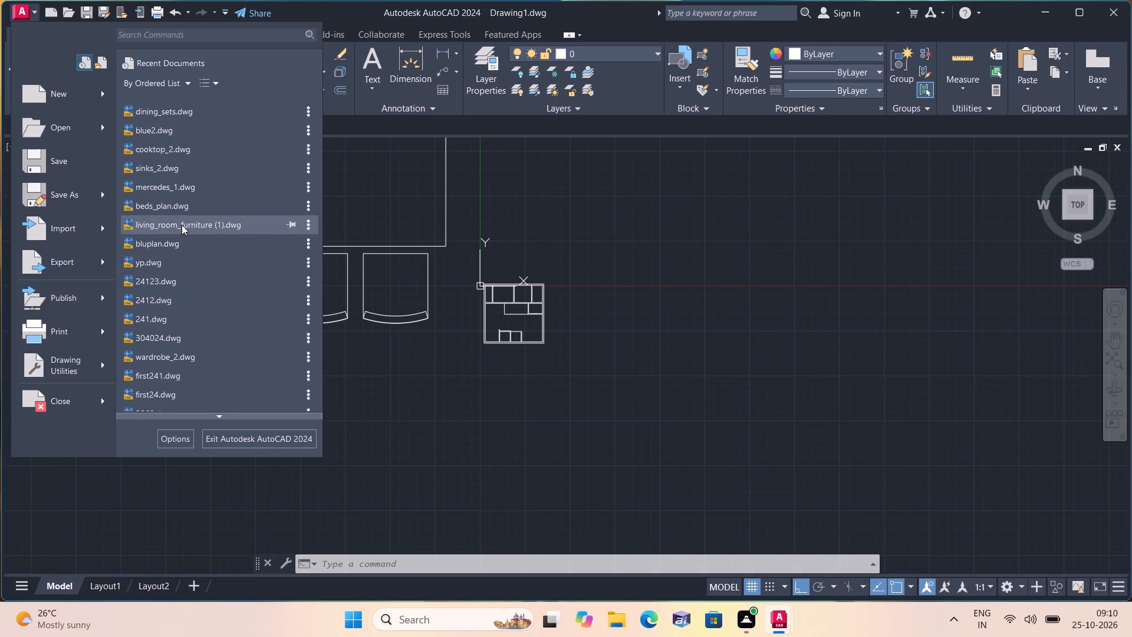
scroll(187, 238, "down", 1)
scroll(272, 315, "up", 1)
scroll(216, 303, "down", 2)
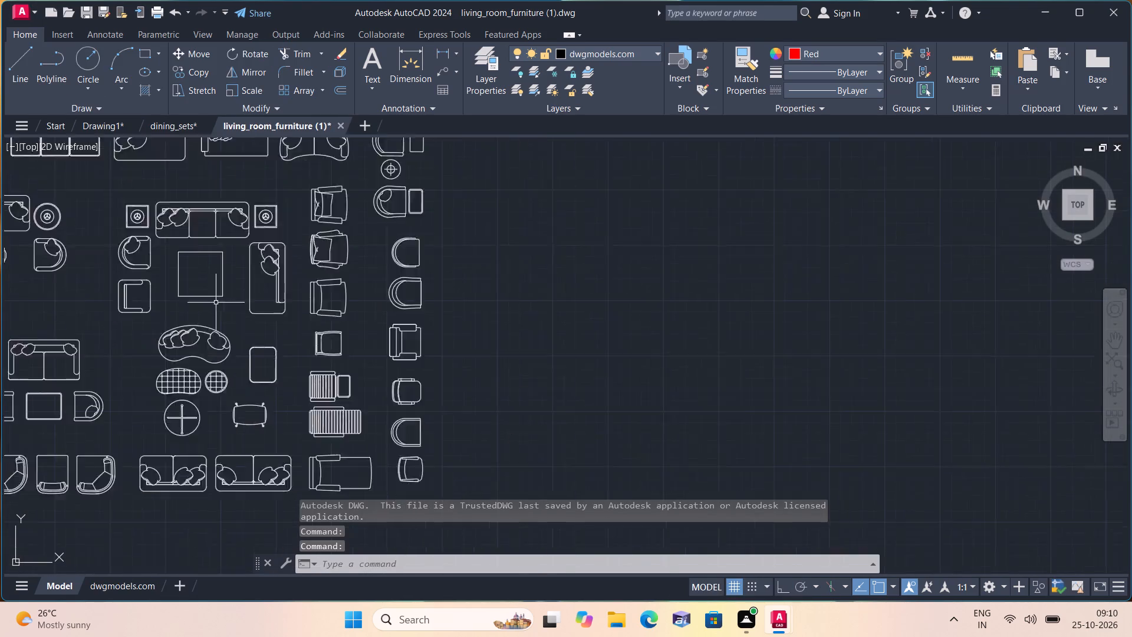
middle_click_drag(208, 290, 327, 318)
scroll(208, 313, "up", 2)
left_click(301, 323)
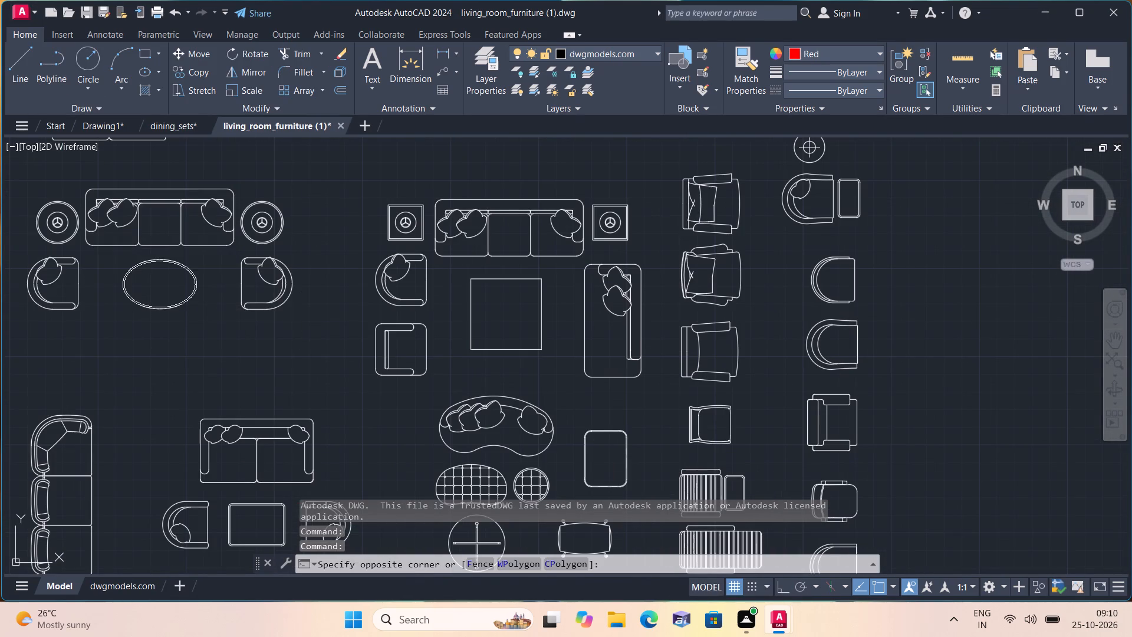
left_click(17, 175)
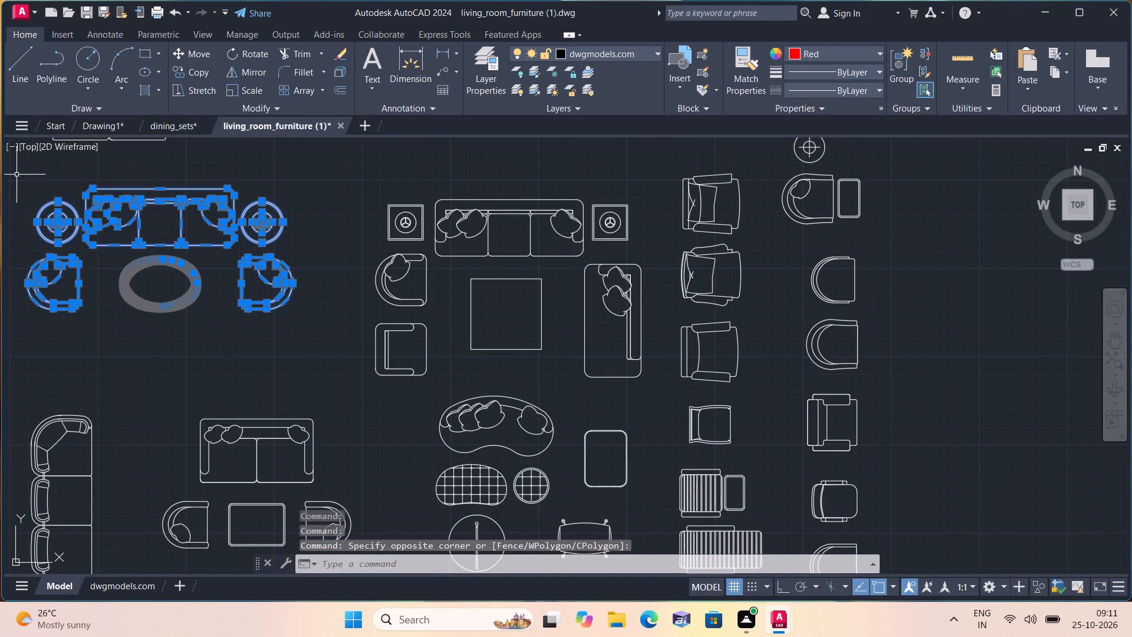
key("ctrl+c")
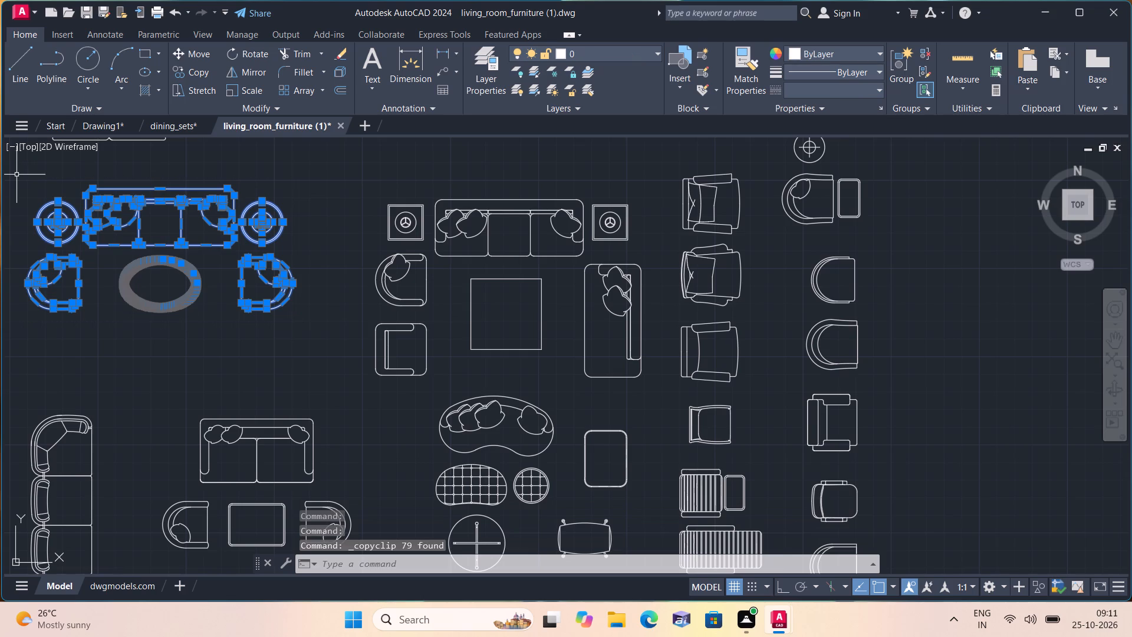
Switch to Drawing1 and paste the sofa group to the right of the floor plan.
left_click(108, 123)
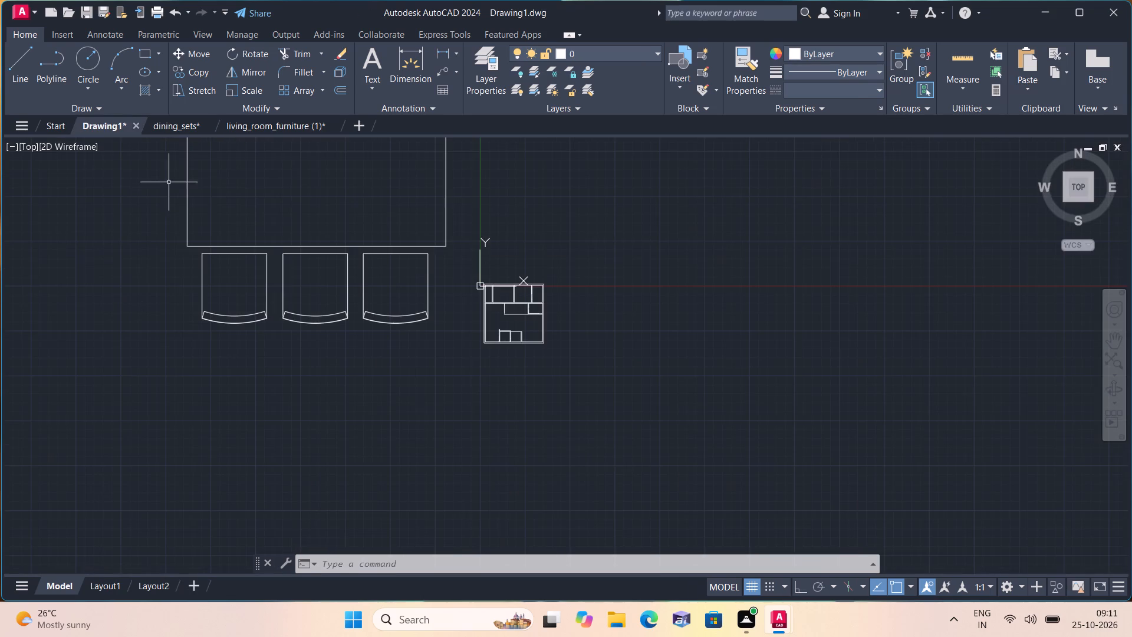
scroll(483, 204, "down", 3)
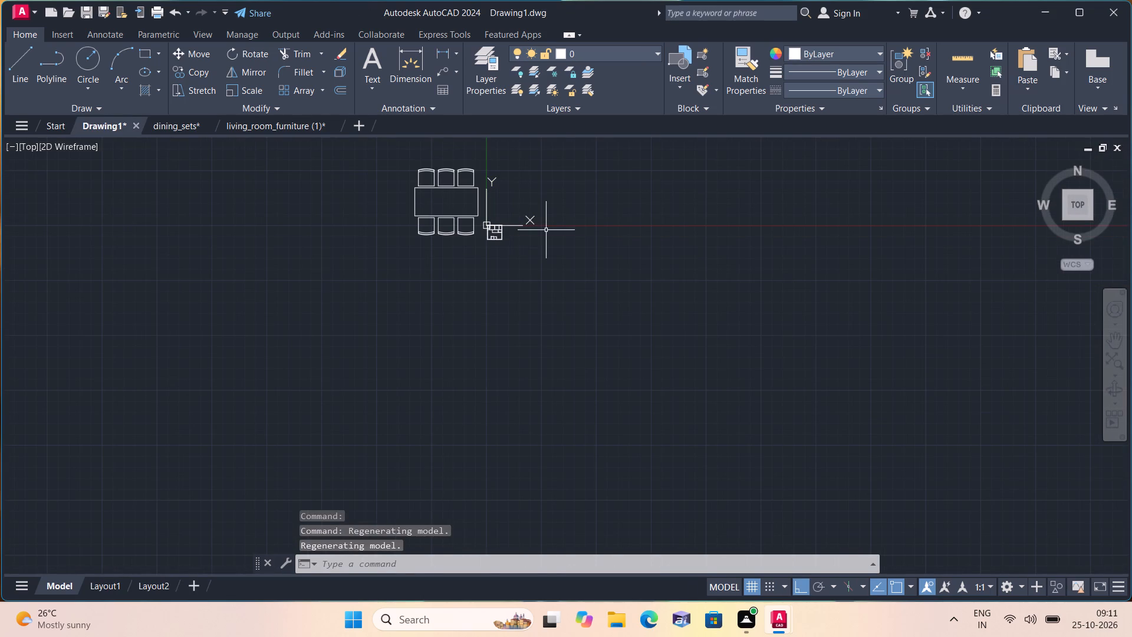
key("ctrl+v")
left_click(561, 245)
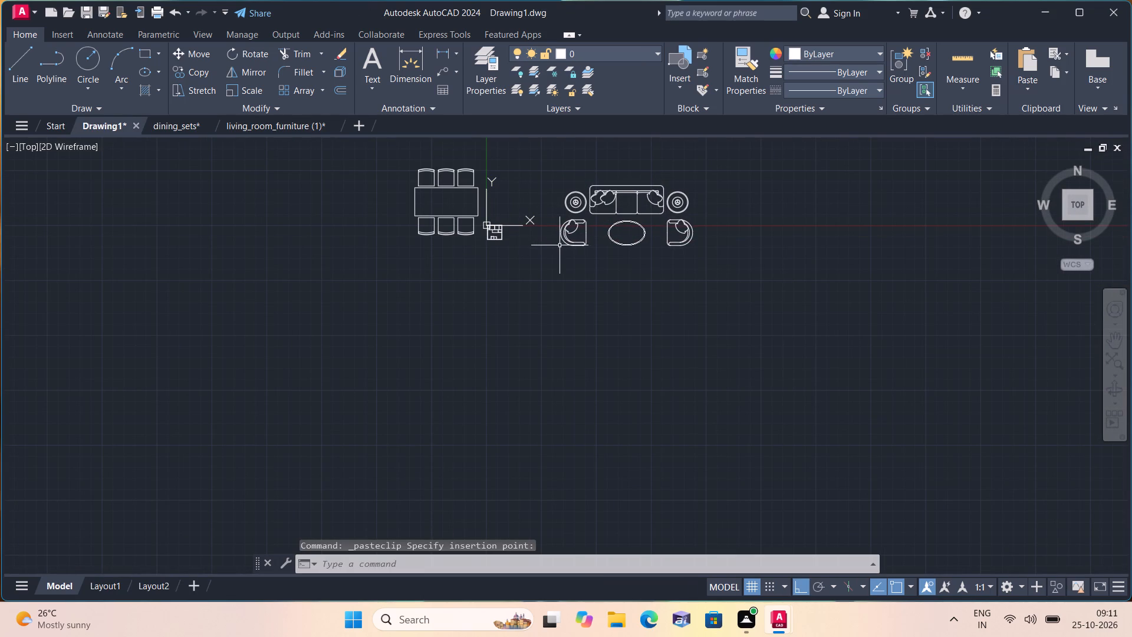
Open beds_plan.dwg and copy the double bed with two bedside tables and a patterned rug, together with the separate toilet.
left_click(15, 6)
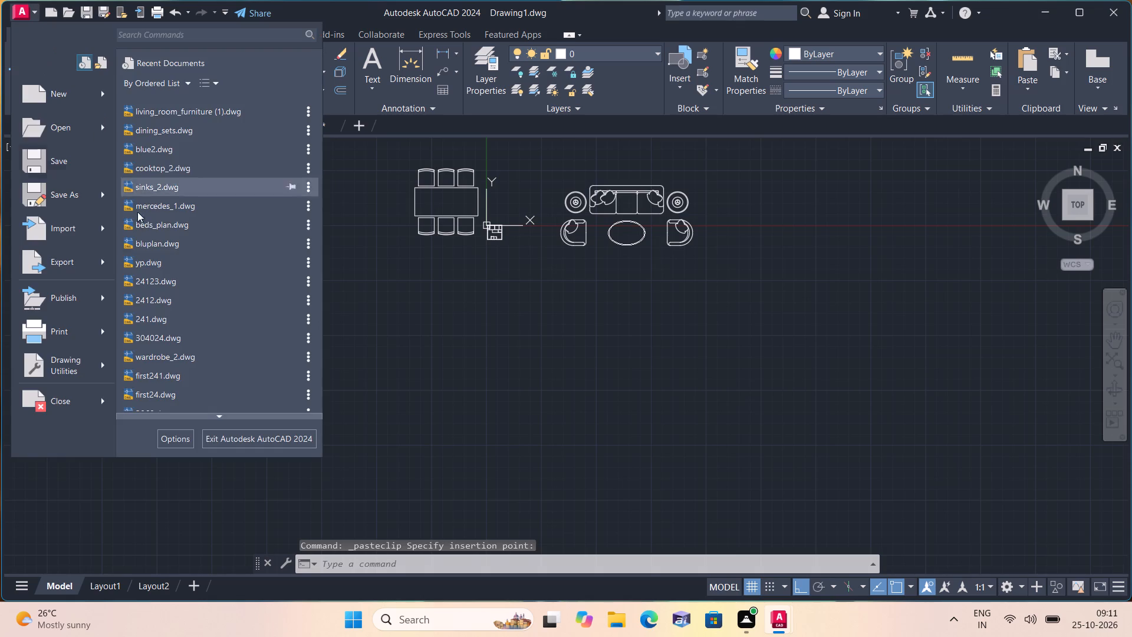
left_click(156, 223)
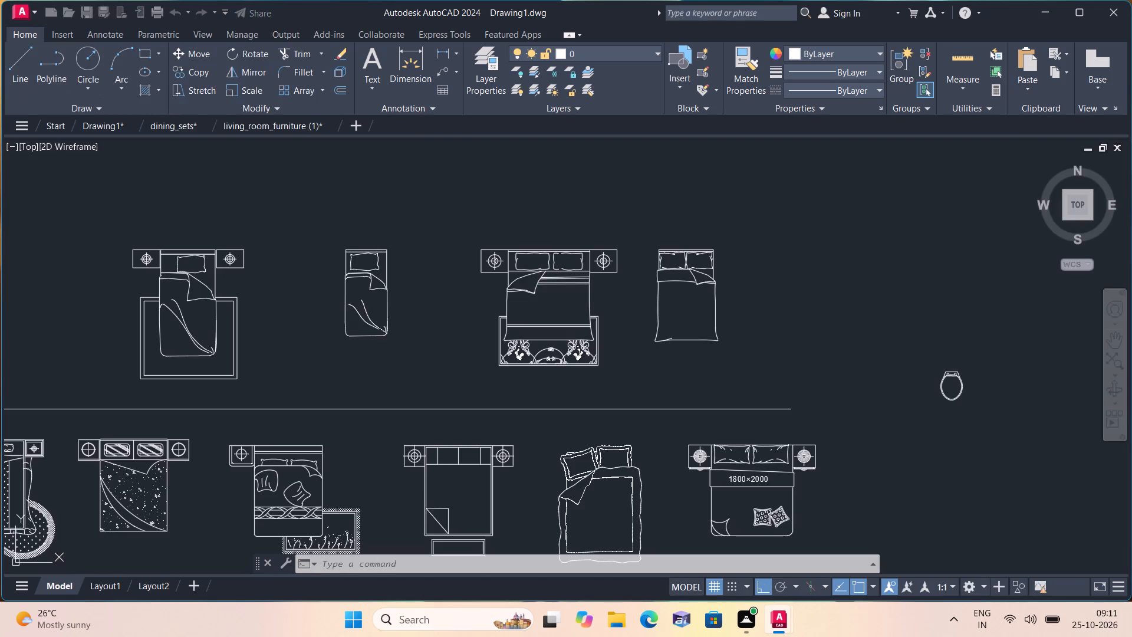
left_click(624, 377)
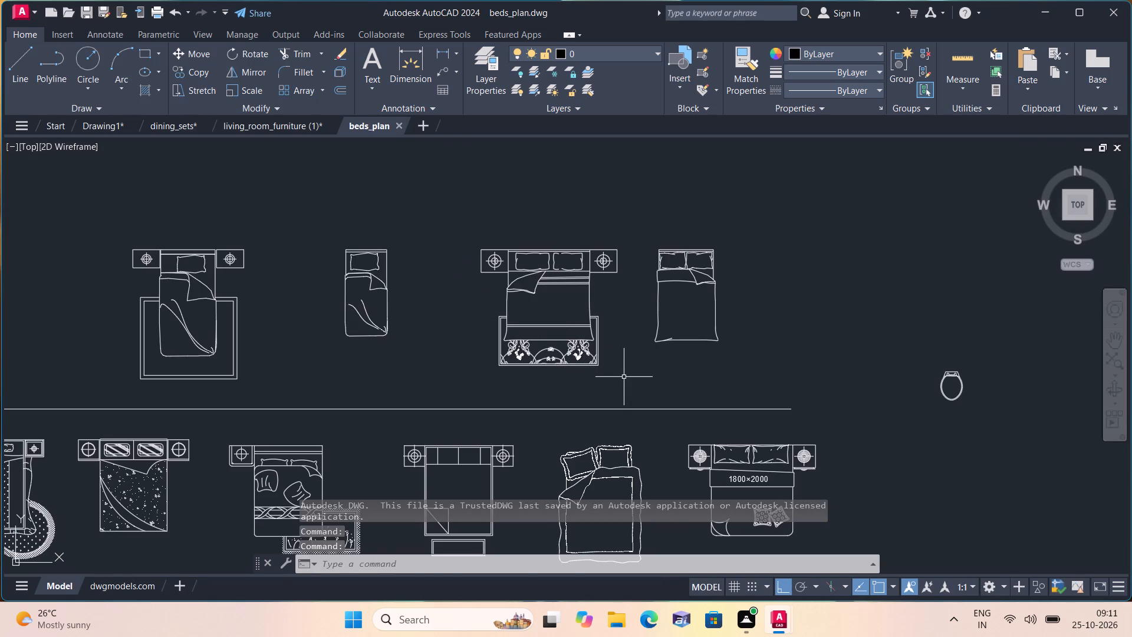
left_click(458, 203)
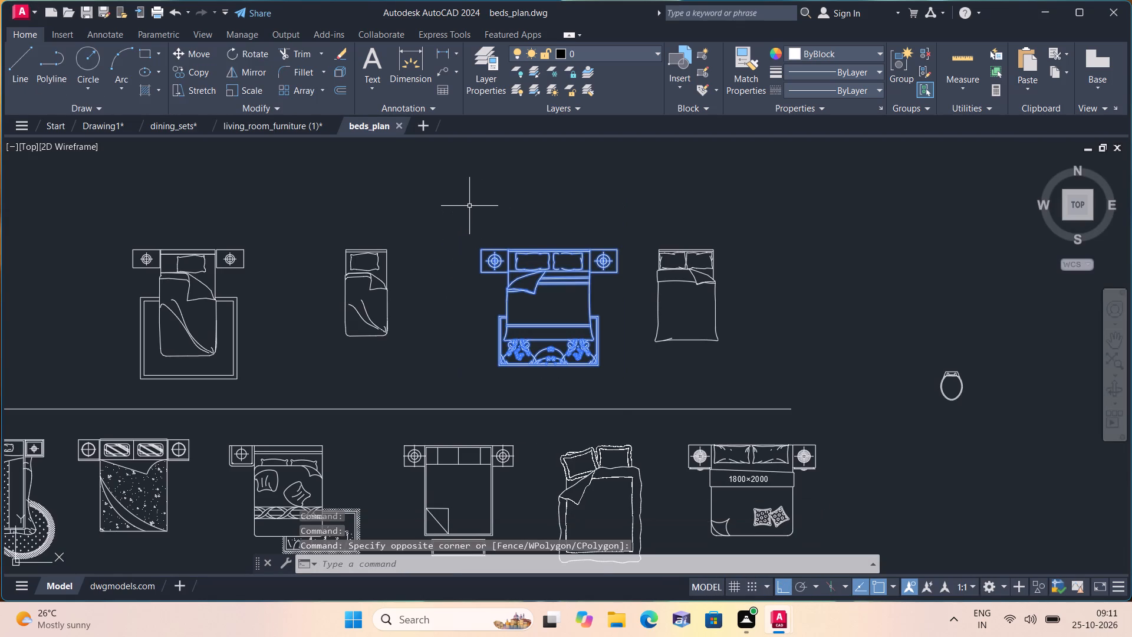
left_click(899, 349)
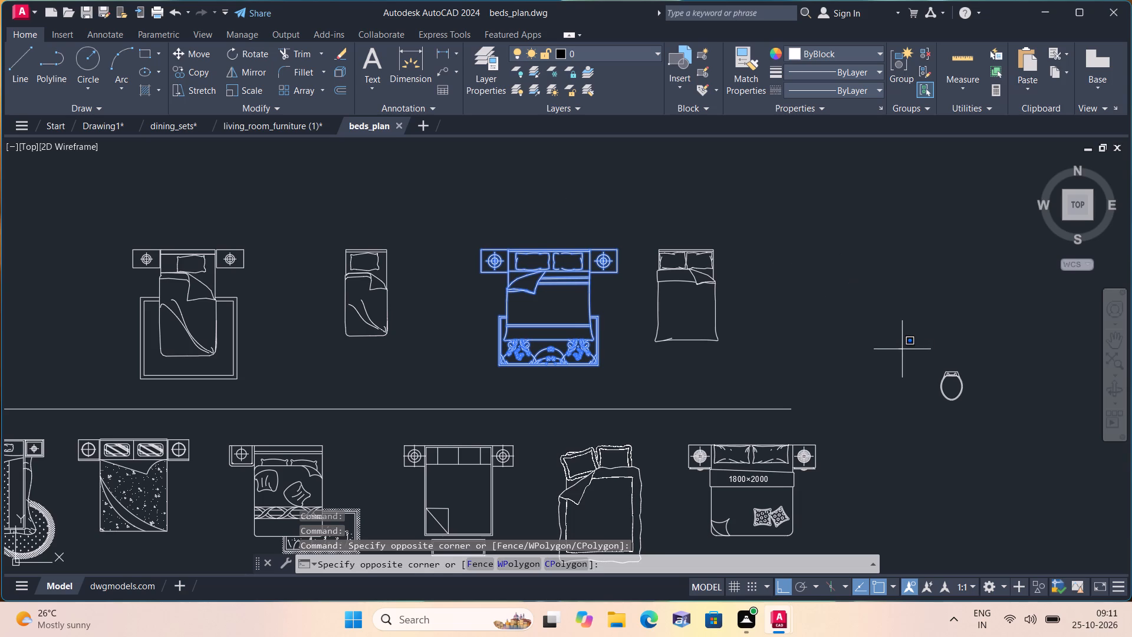
left_click(983, 408)
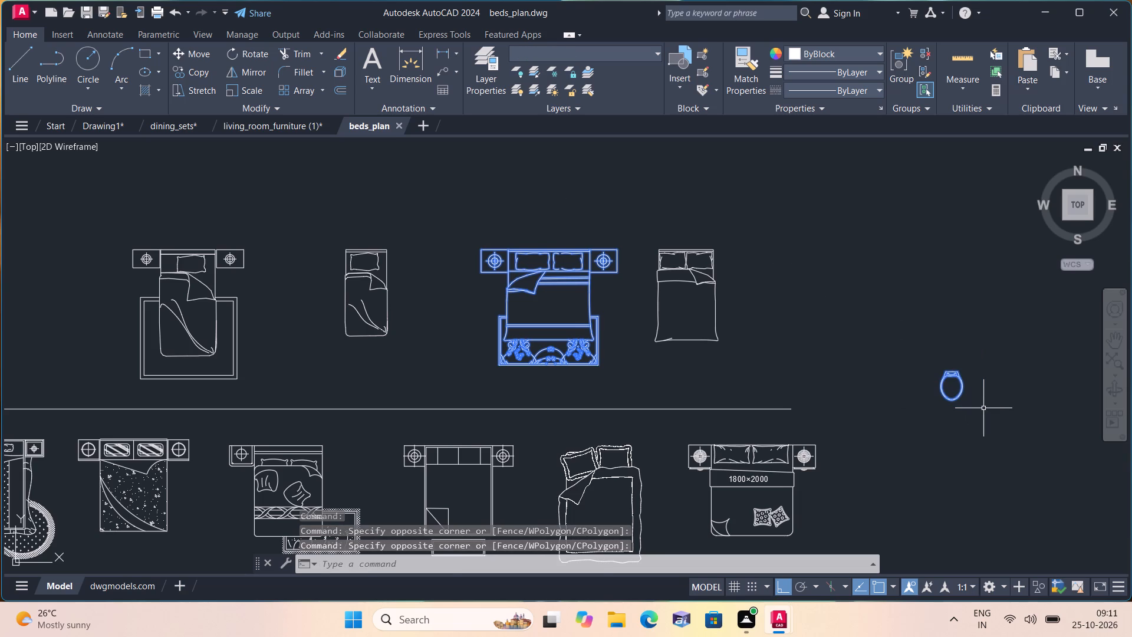
key("ctrl+c")
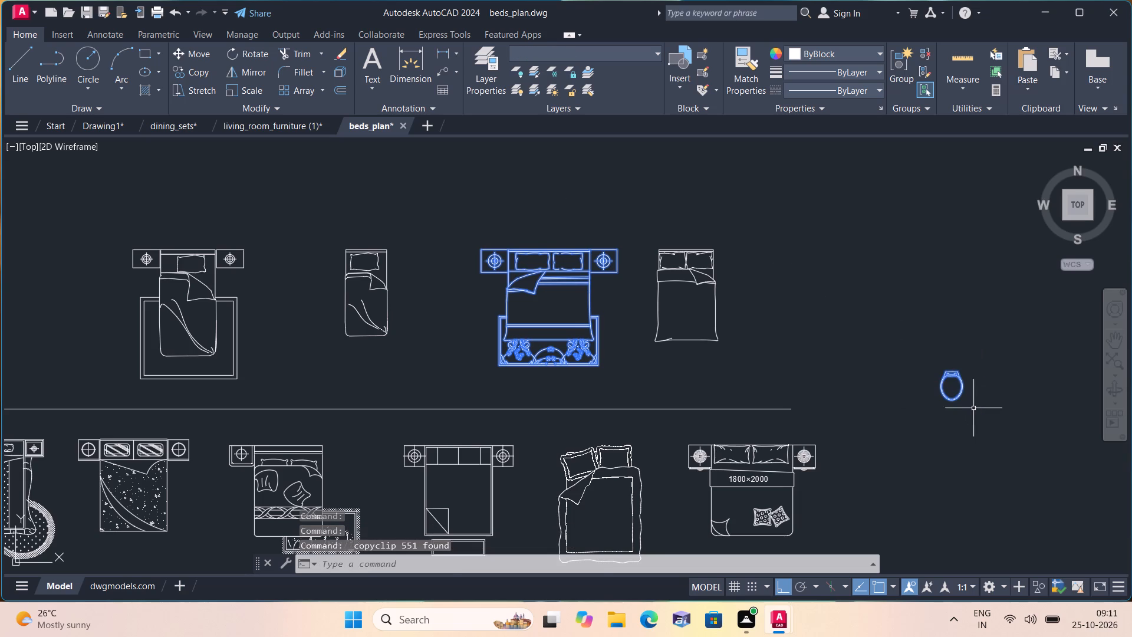
Switch to Drawing1 and paste the bed and toilet so the bed sits left of the dining set.
left_click(111, 126)
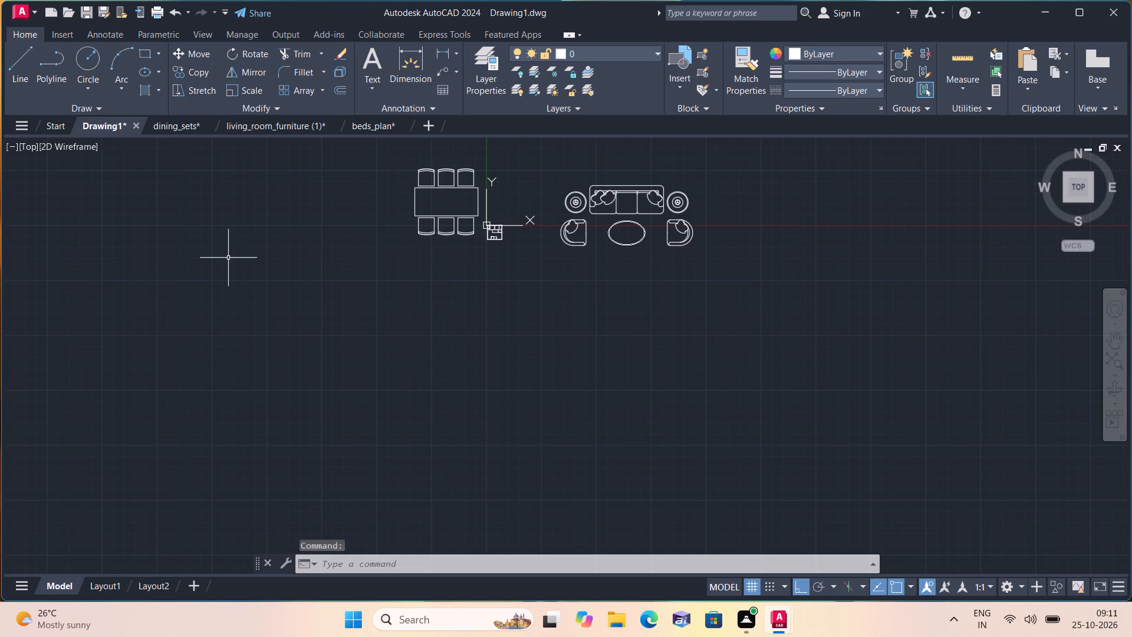
key("ctrl+v")
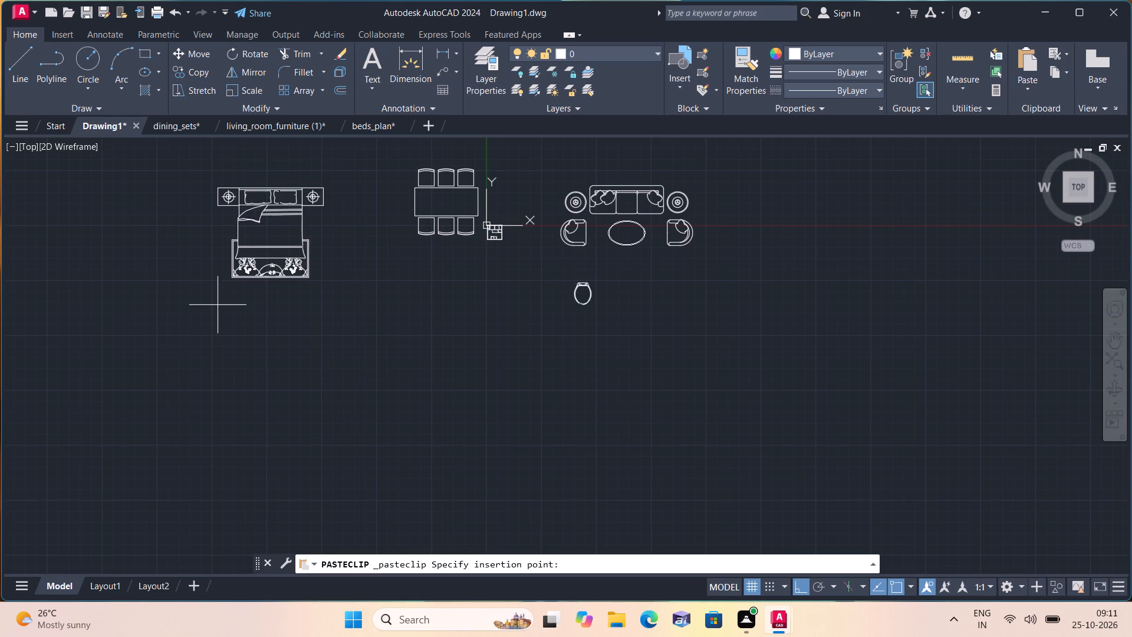
left_click(216, 323)
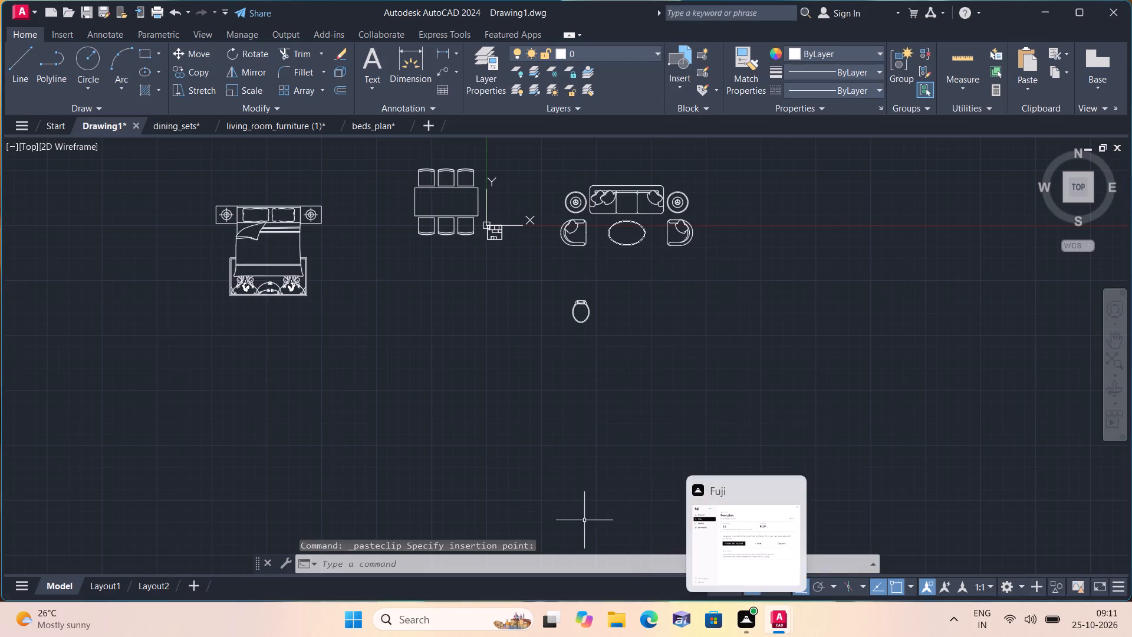
Open sinks_2.dwg and copy the small single-bowl sink with drainboard at the end of the second row.
left_click(17, 9)
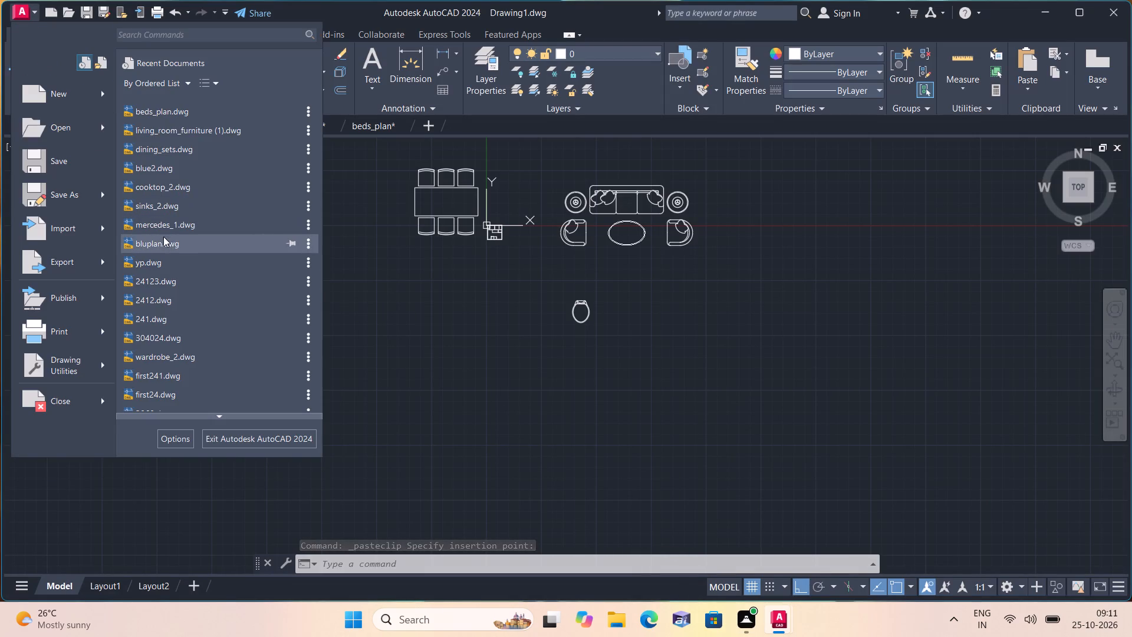
left_click(152, 201)
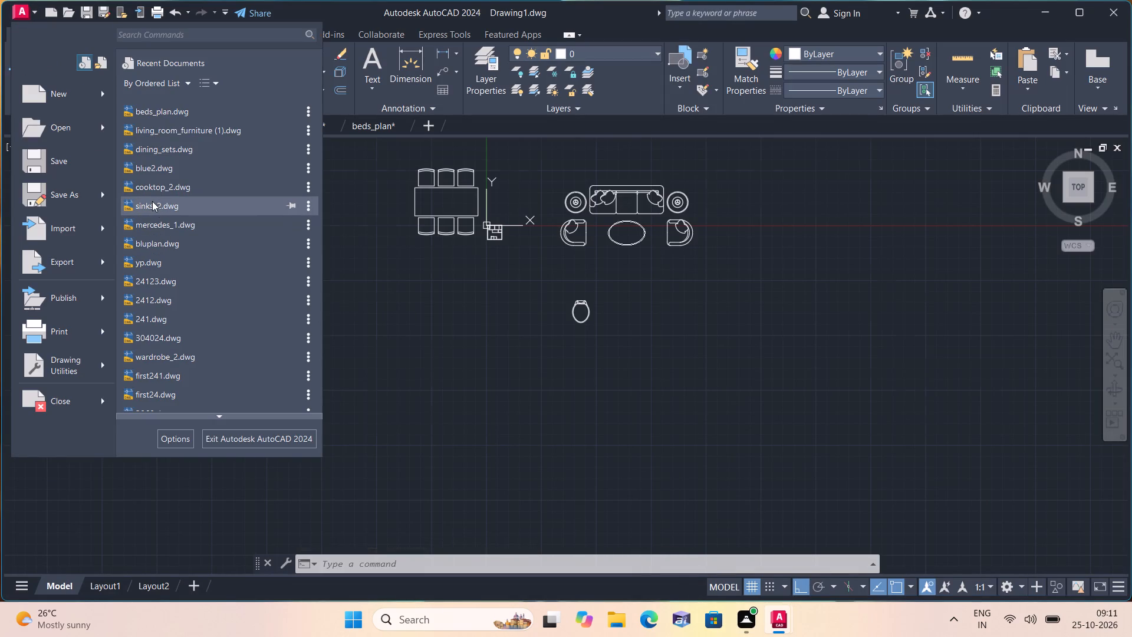
scroll(283, 332, "down", 1)
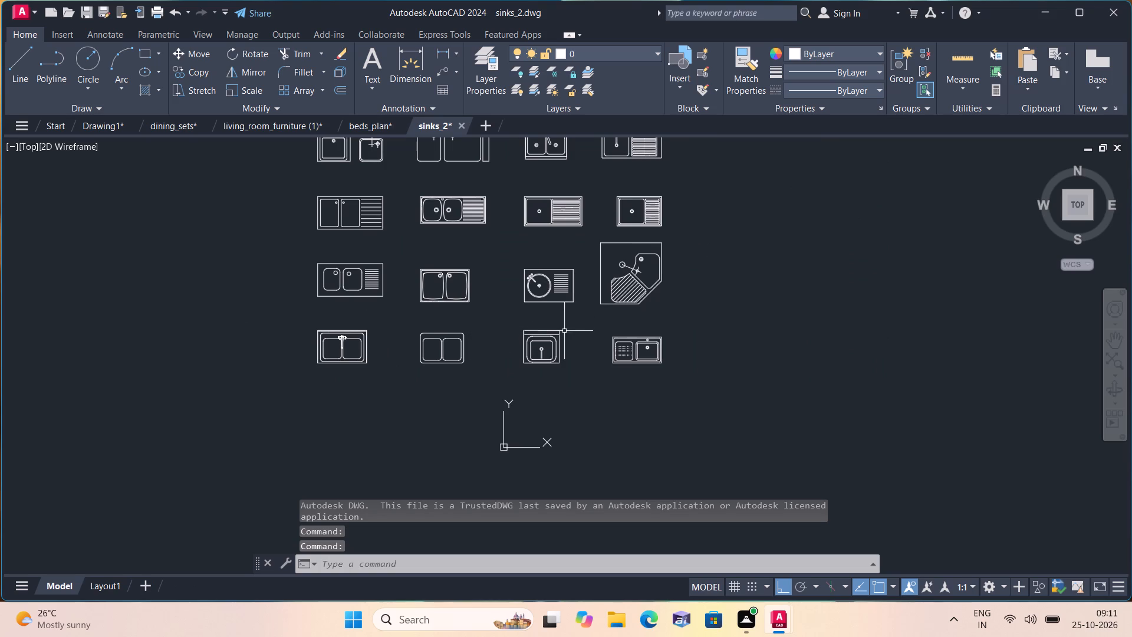
middle_click_drag(529, 285, 523, 320)
left_click(659, 256)
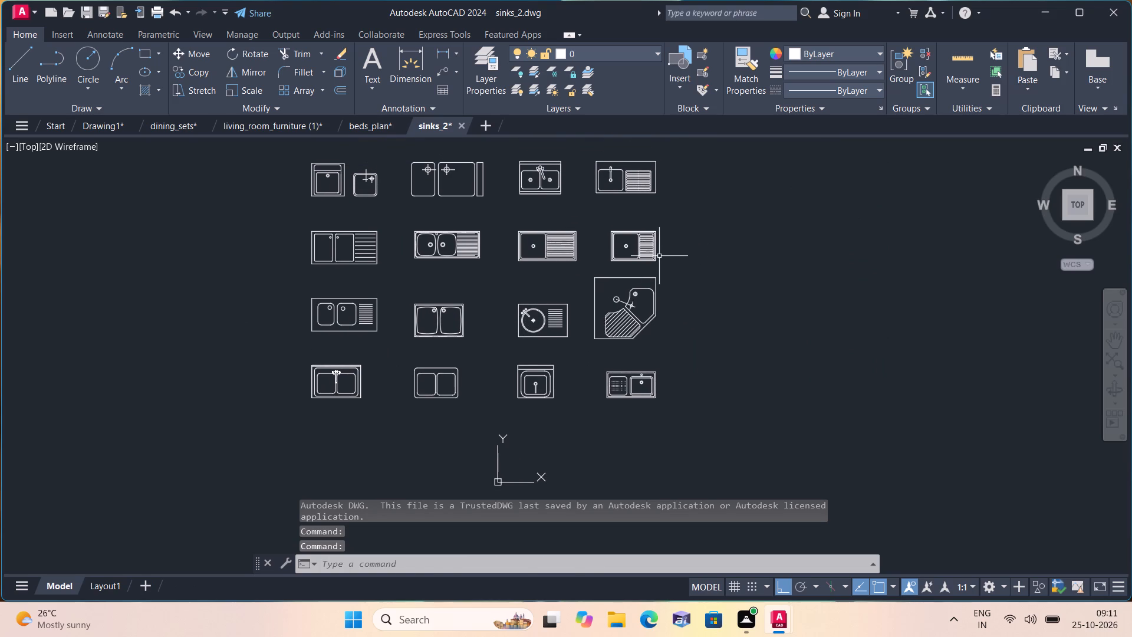
left_click(637, 244)
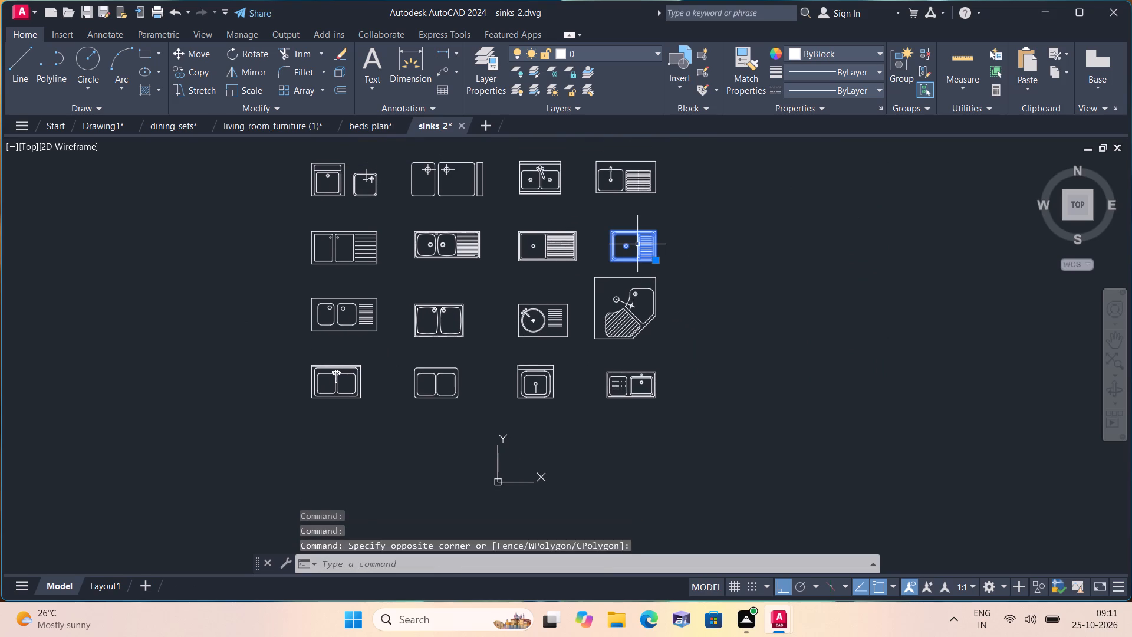
key("ctrl+c")
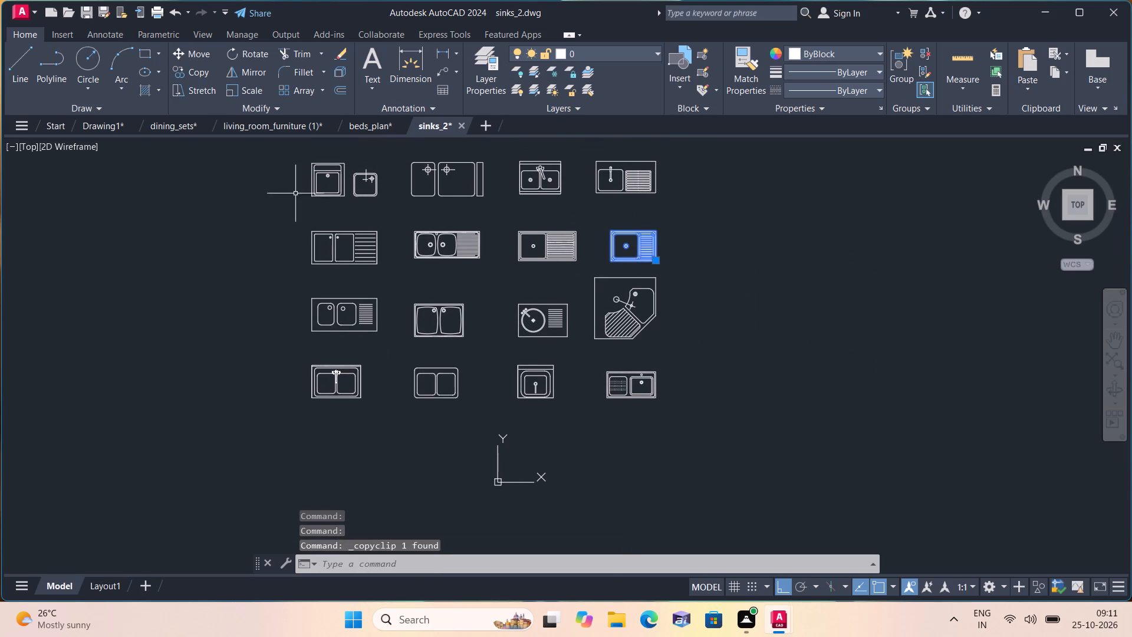
Switch to Drawing1 and paste the sink below and to the right of the bed.
left_click(88, 127)
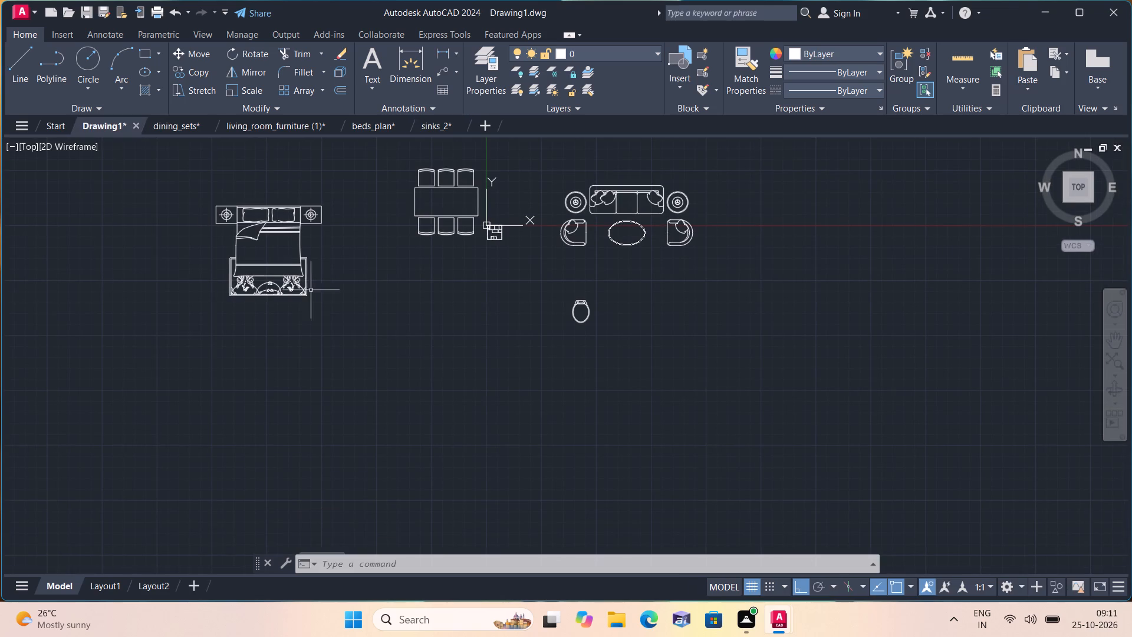
key("ctrl+v")
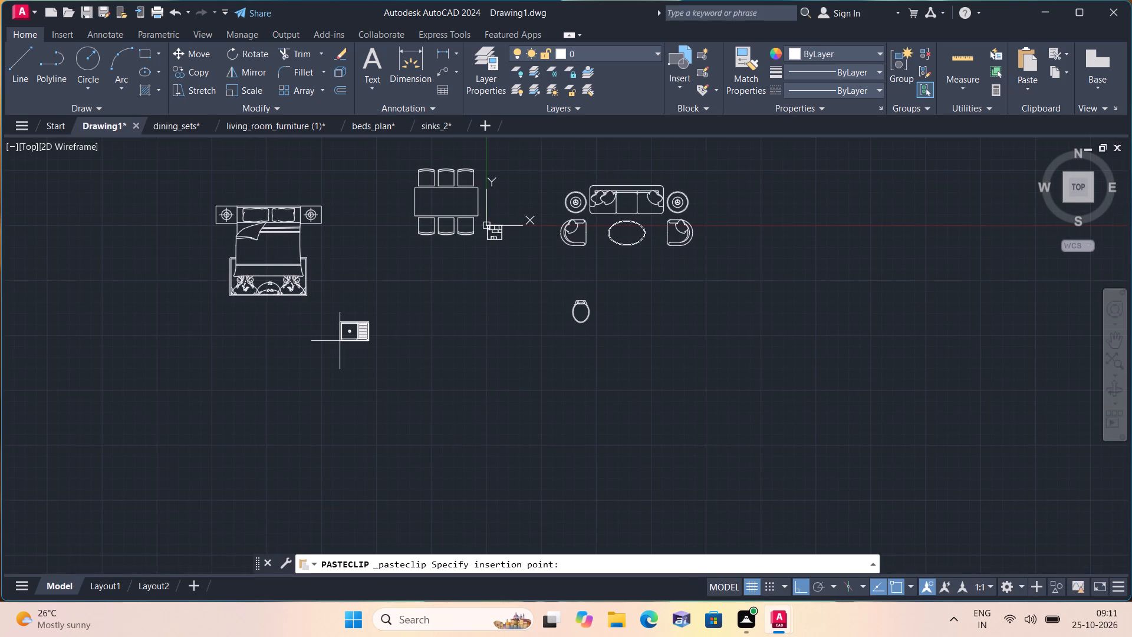
left_click(341, 344)
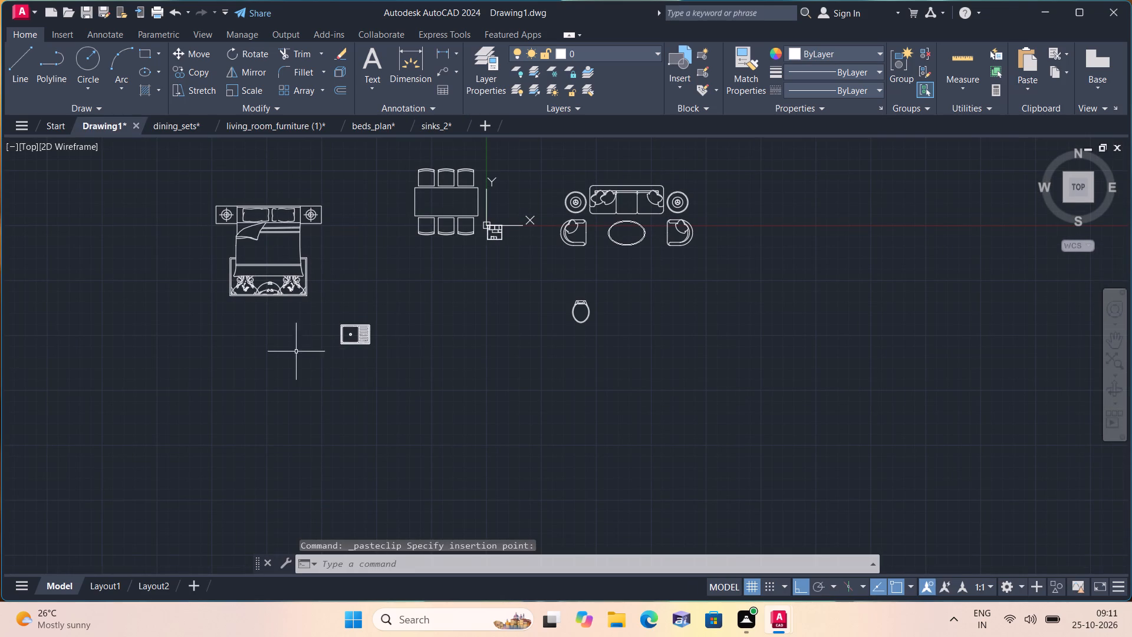
Open cooktop_2.dwg and copy the plain rectangular two-burner cooktop with three-pronged burners and two round knobs.
left_click(17, 9)
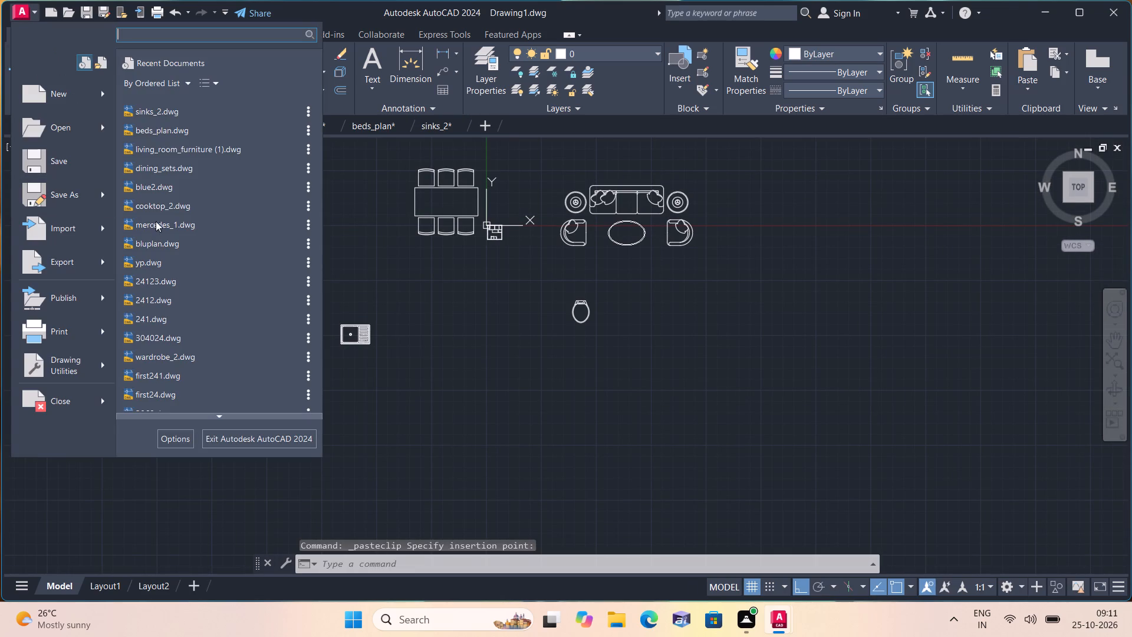
left_click(159, 202)
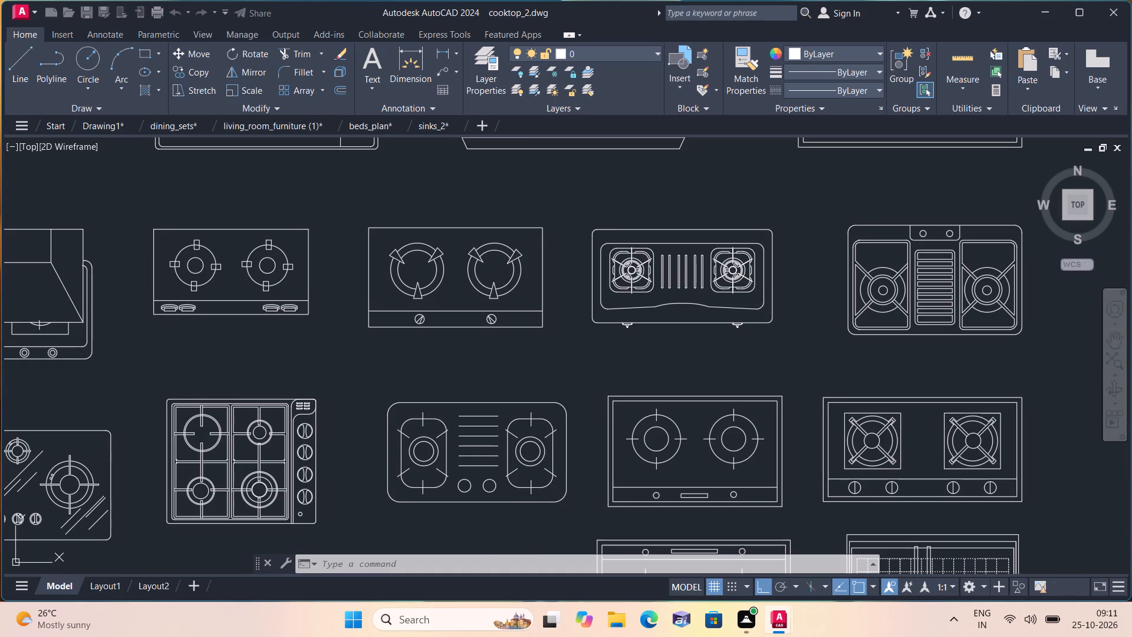
left_click(350, 216)
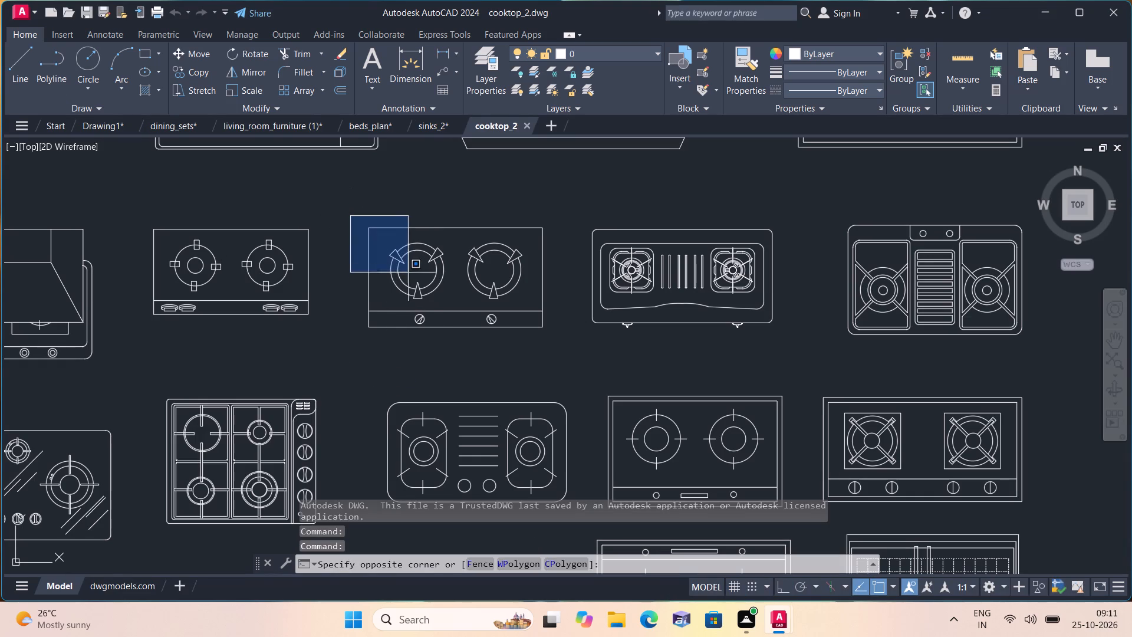
left_click(559, 343)
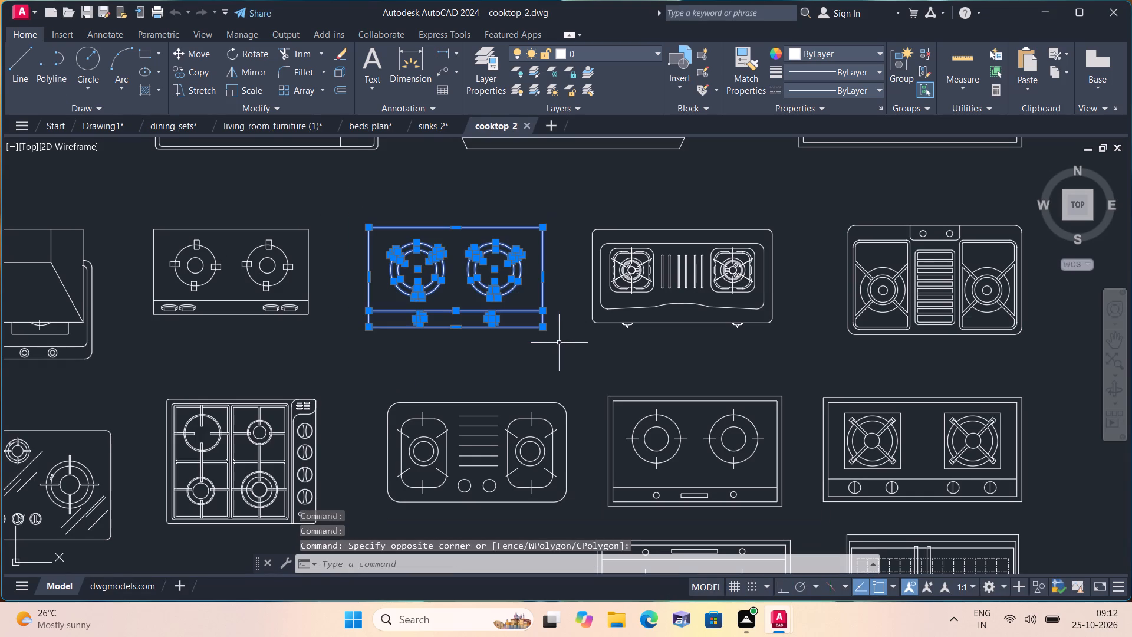
key("ctrl+c")
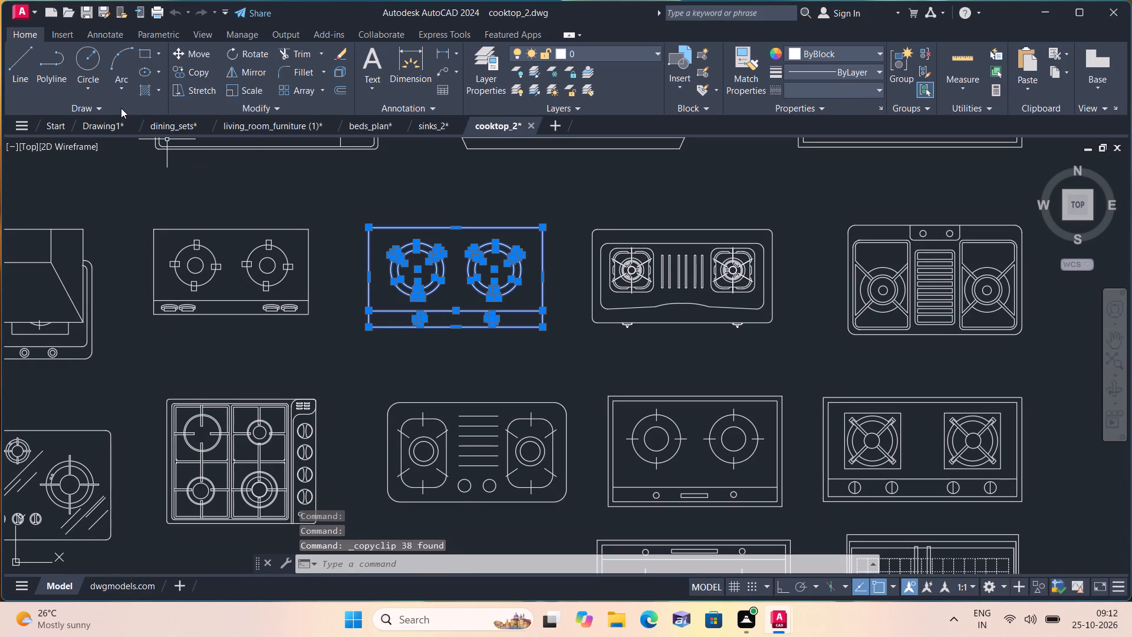
Switch to Drawing1 and paste the cooktop below the dining set.
left_click(94, 121)
scroll(167, 223, "down", 1)
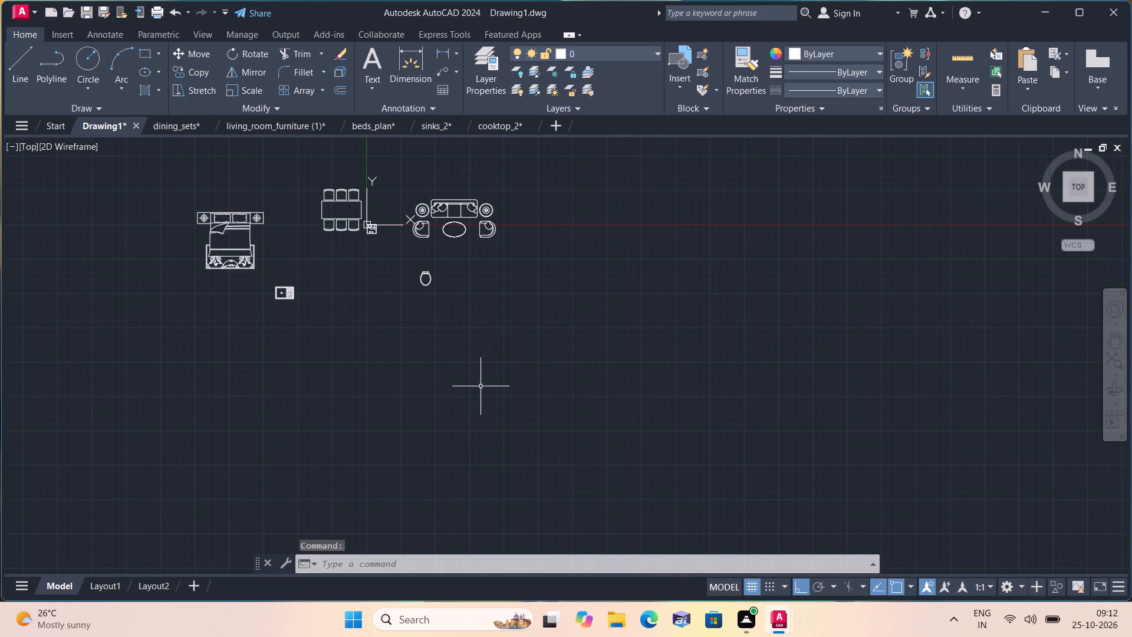
key("ctrl+v")
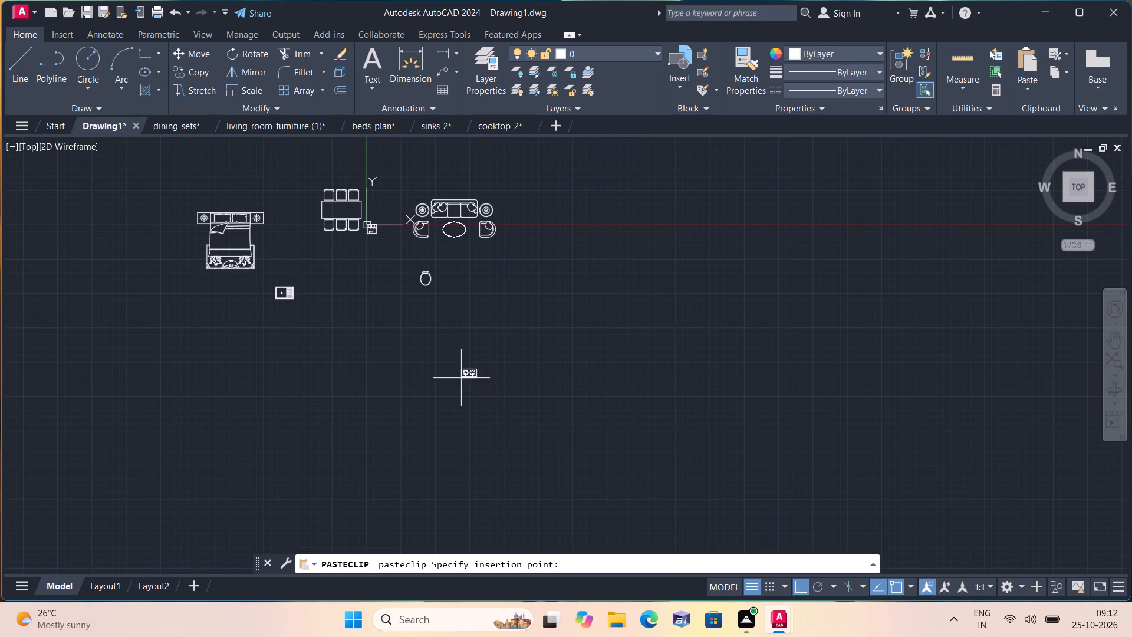
scroll(345, 271, "up", 1)
left_click(306, 271)
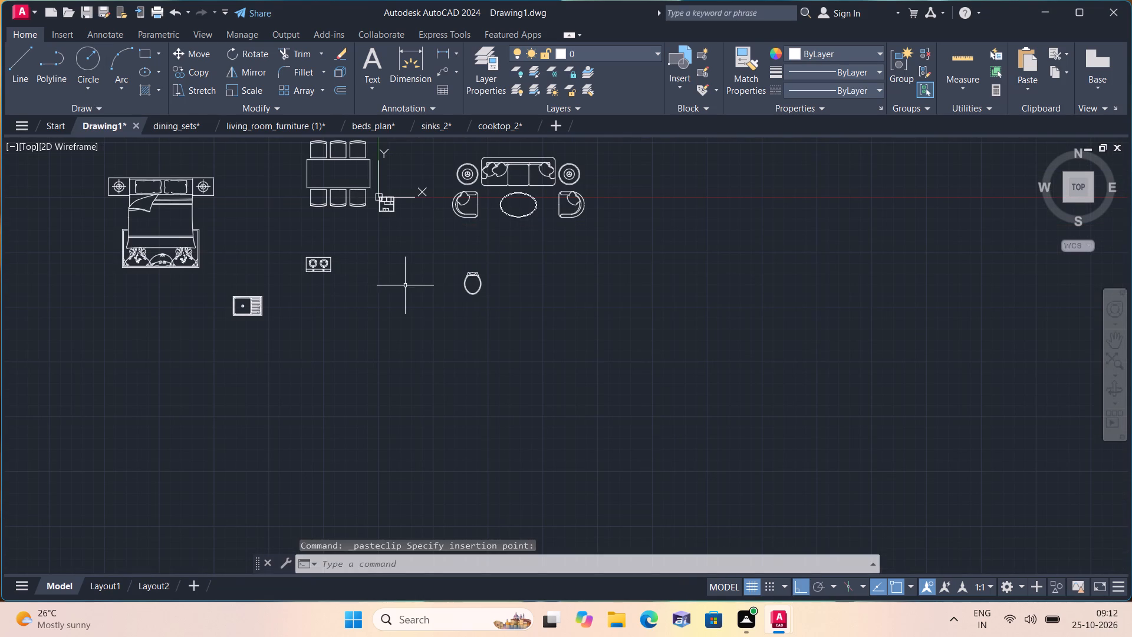
middle_click_drag(400, 287, 395, 374)
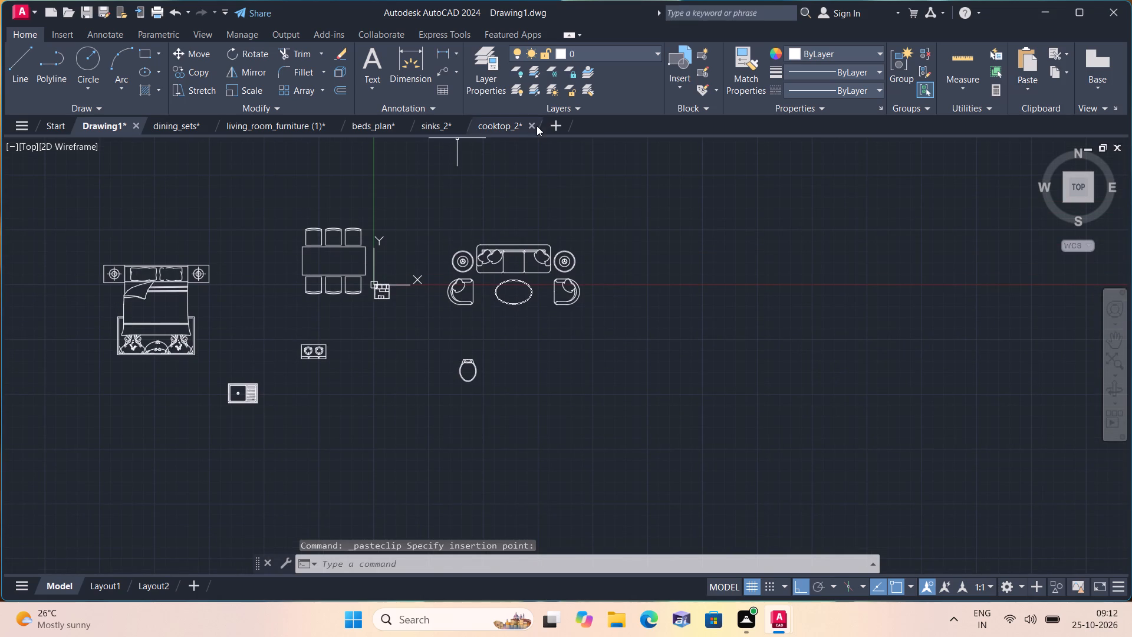
Close the cooktop_2, sinks_2, beds_plan, living_room_furniture (1) and dining_sets drawings, saving the changes to each.
left_click(530, 126)
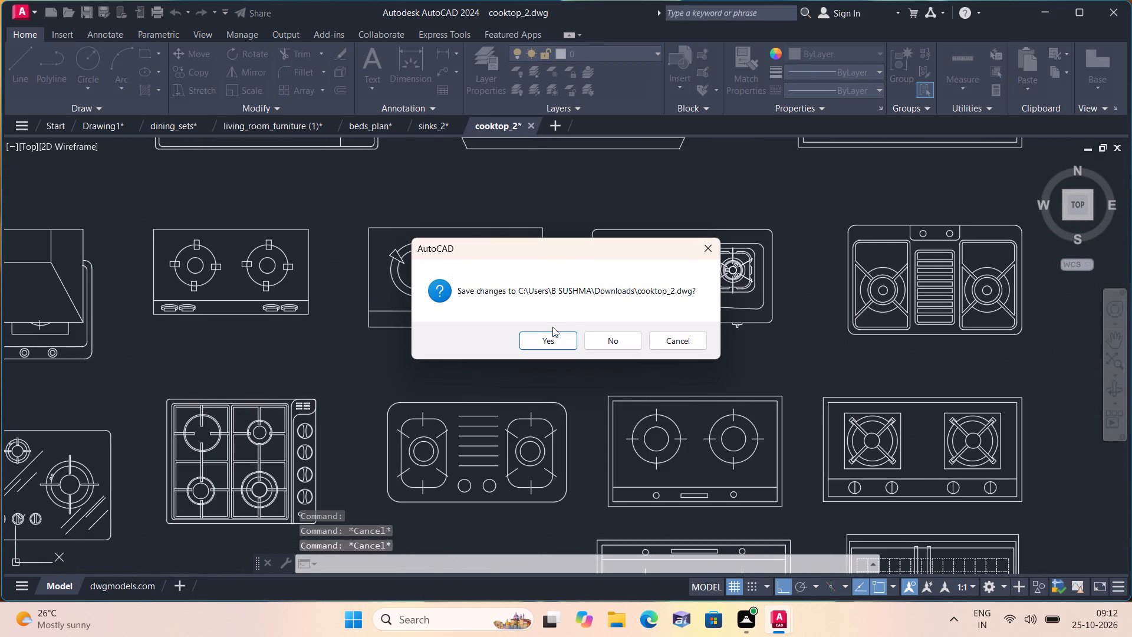
left_click(552, 335)
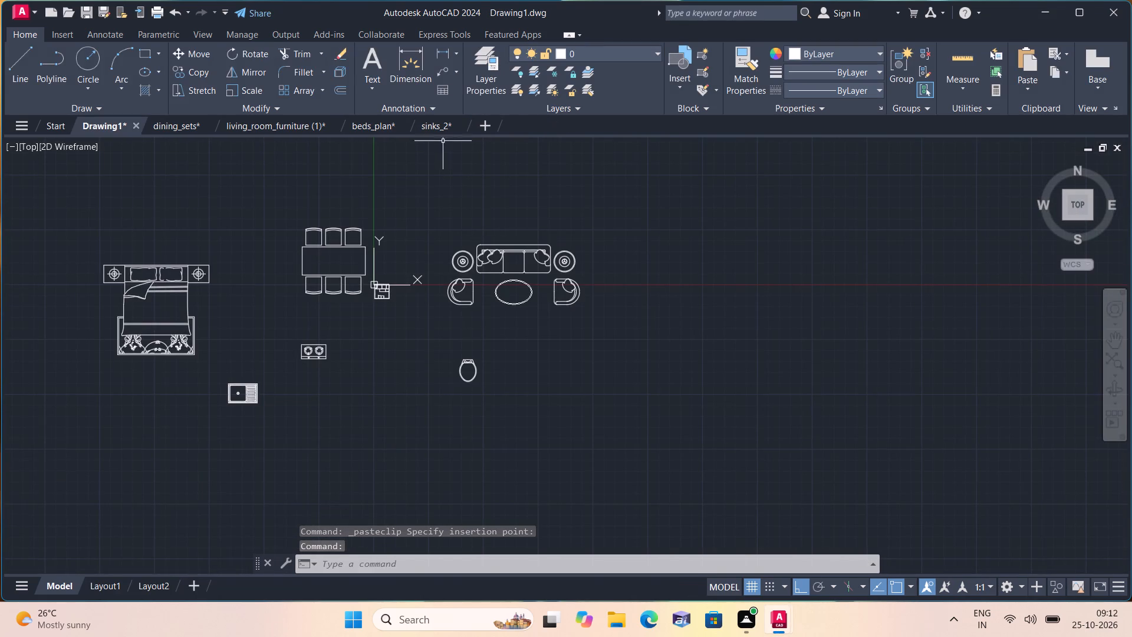
left_click(456, 125)
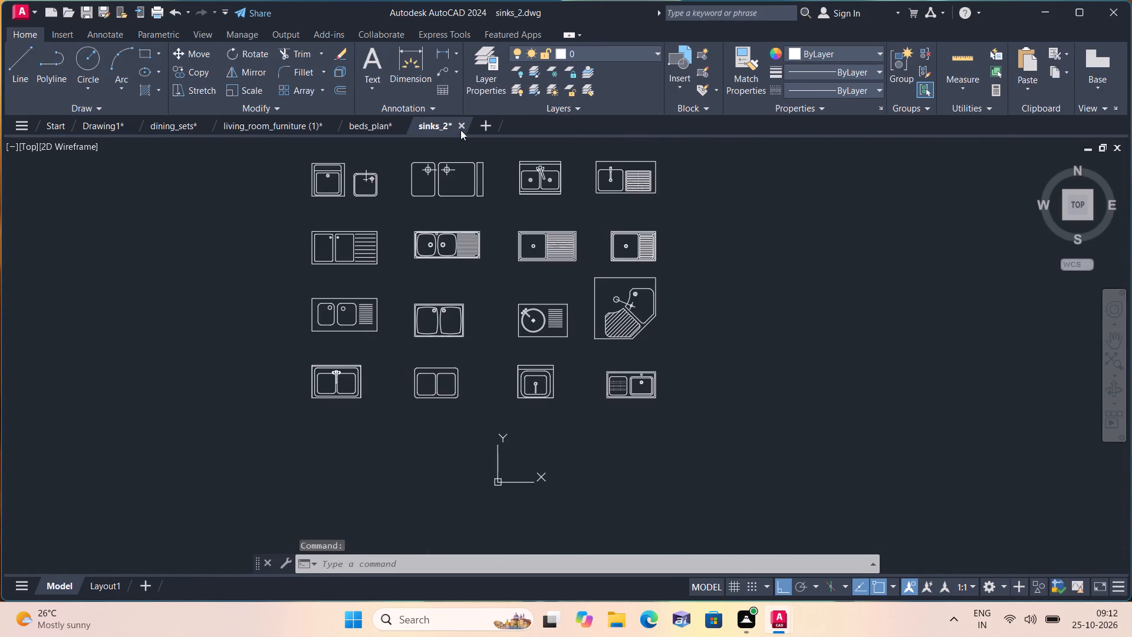
left_click(461, 123)
left_click(548, 349)
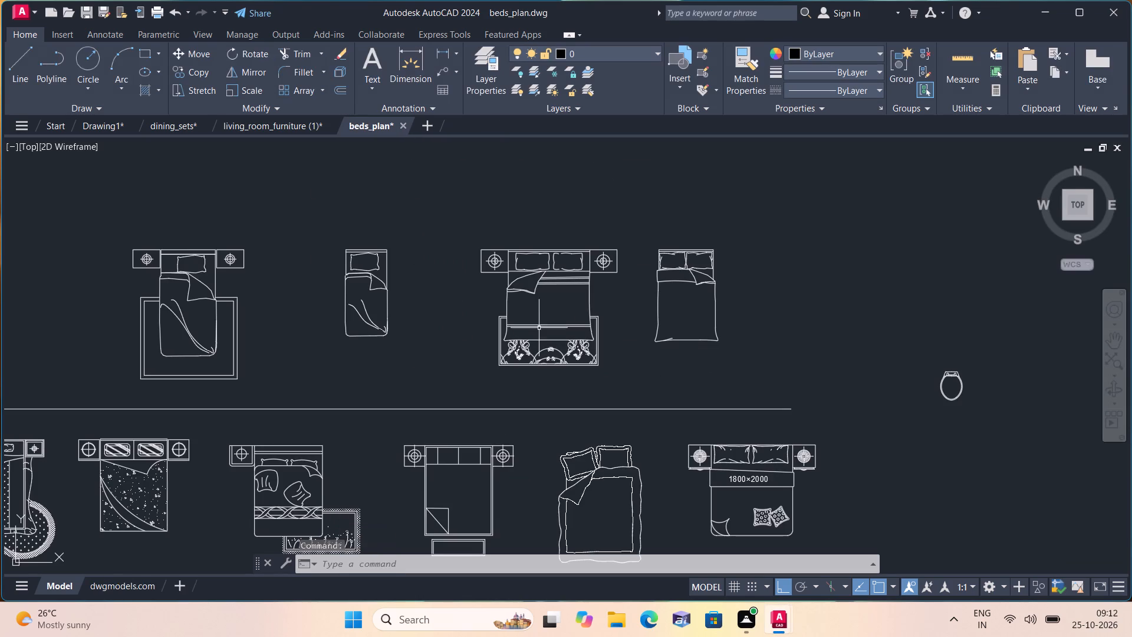
left_click(401, 125)
left_click(528, 335)
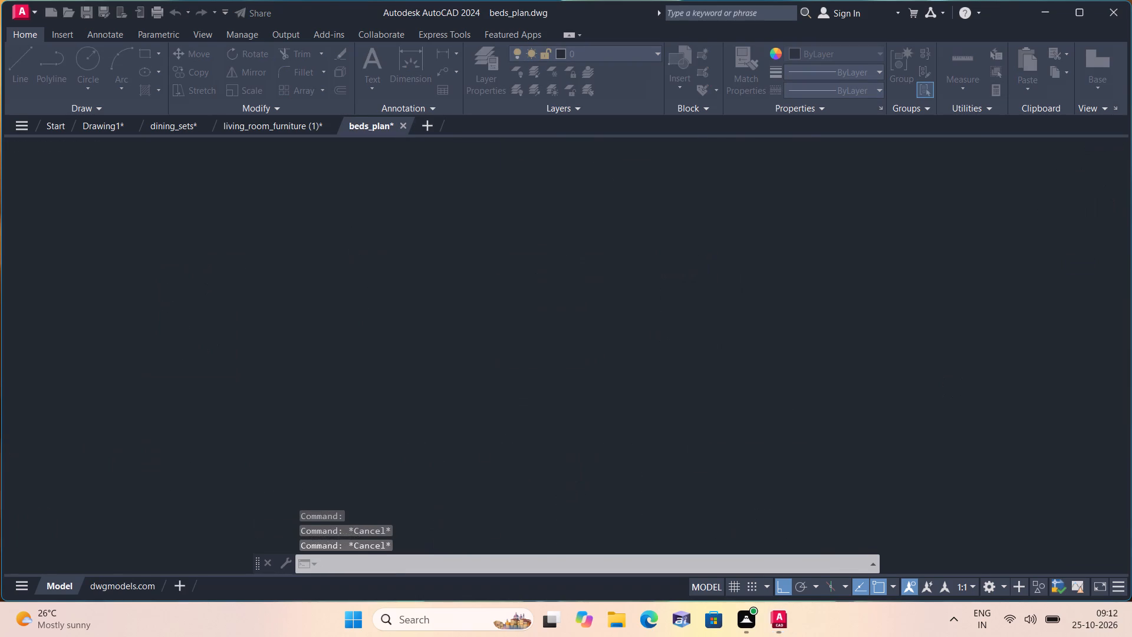
left_click(341, 123)
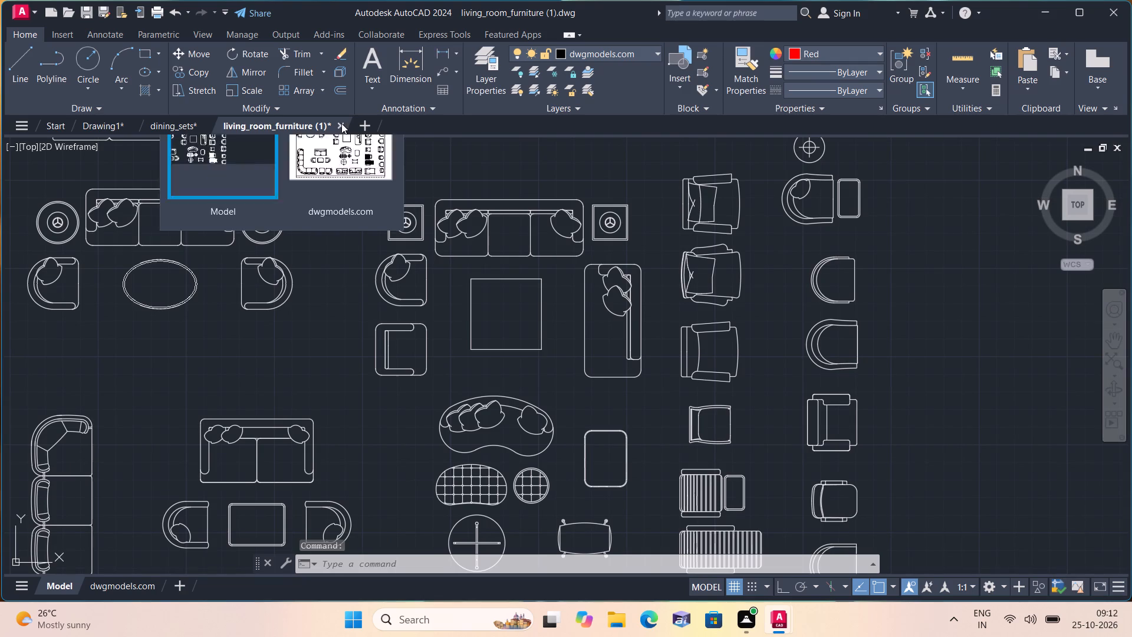
left_click(510, 339)
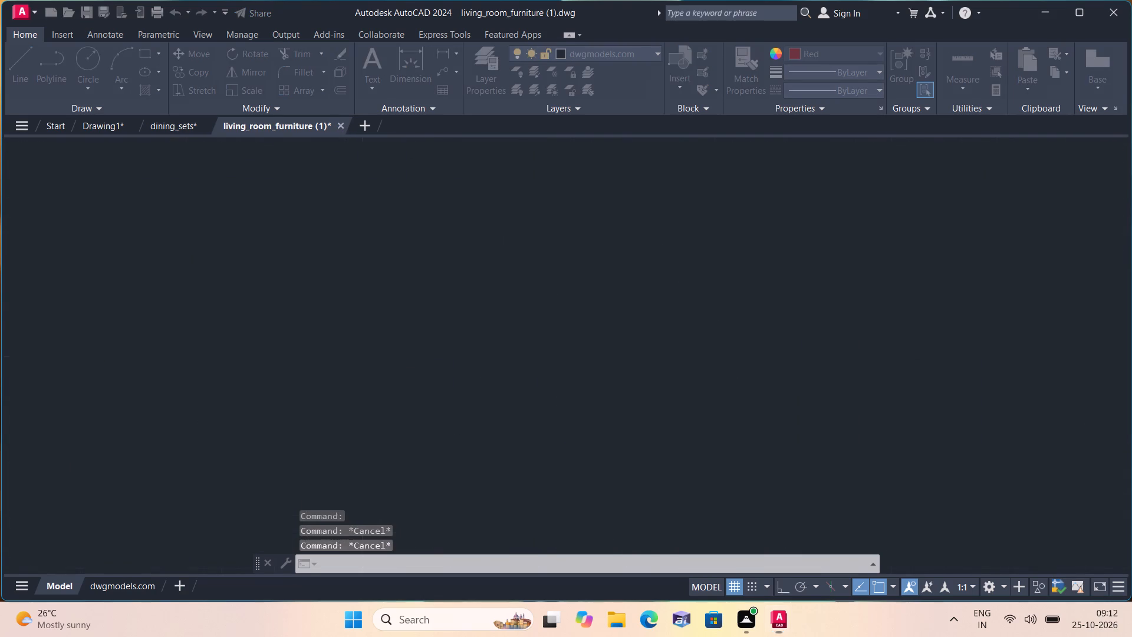
left_click(213, 124)
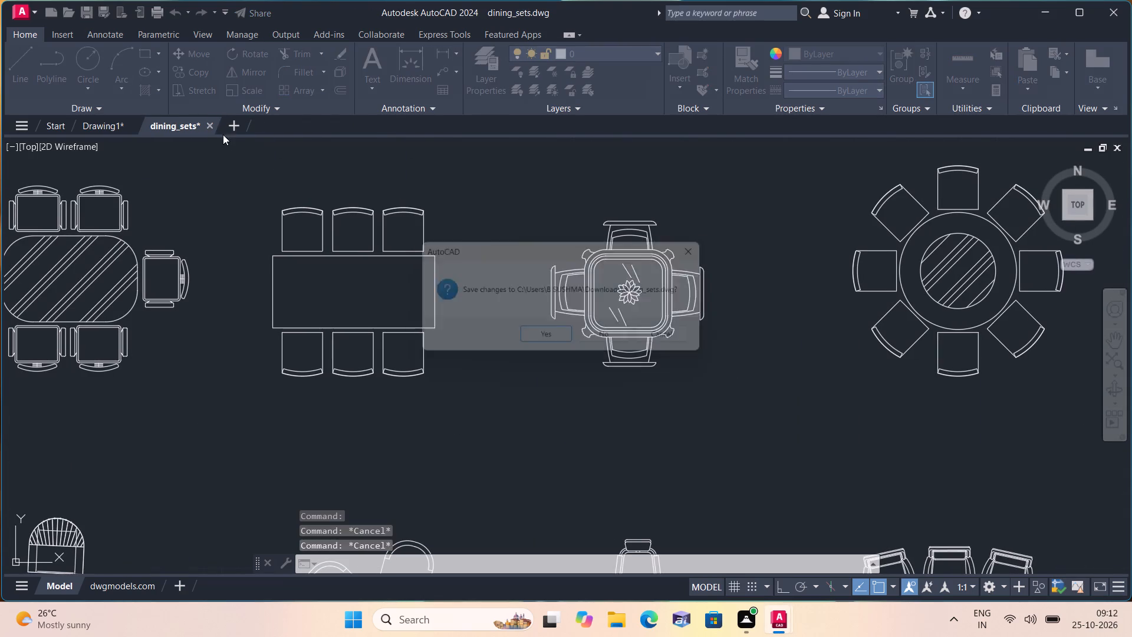
left_click(548, 340)
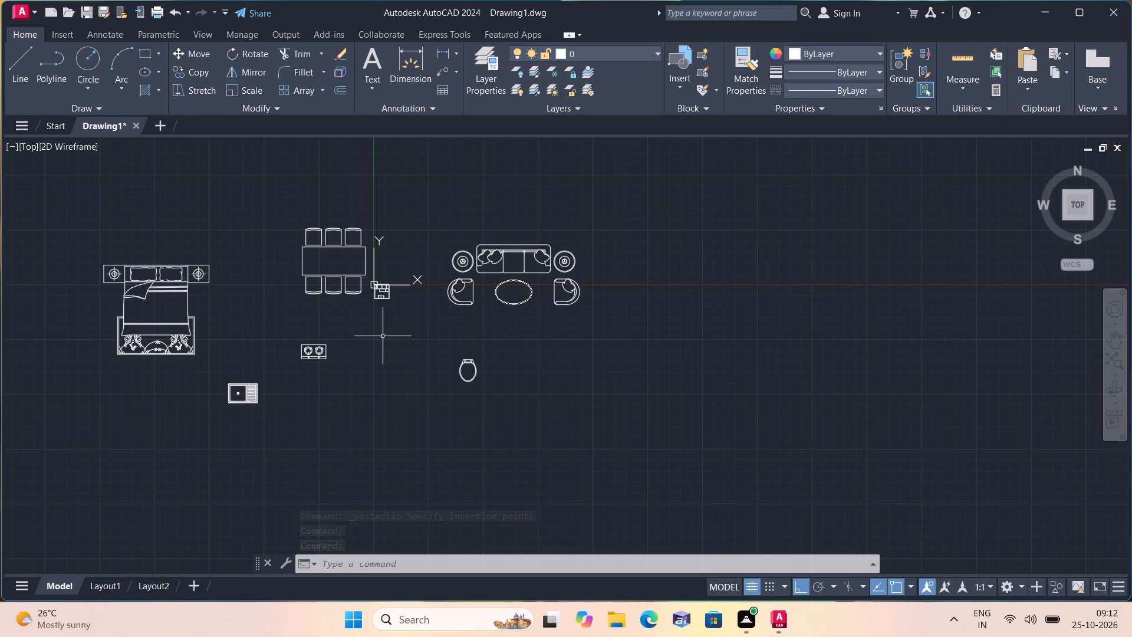
Offset the vertical edge of the open middle rectangle 10" toward the plan's left wall five times in succession, forming evenly spaced stair lines.
scroll(383, 334, "up", 3)
scroll(423, 197, "up", 1)
scroll(310, 218, "up", 2)
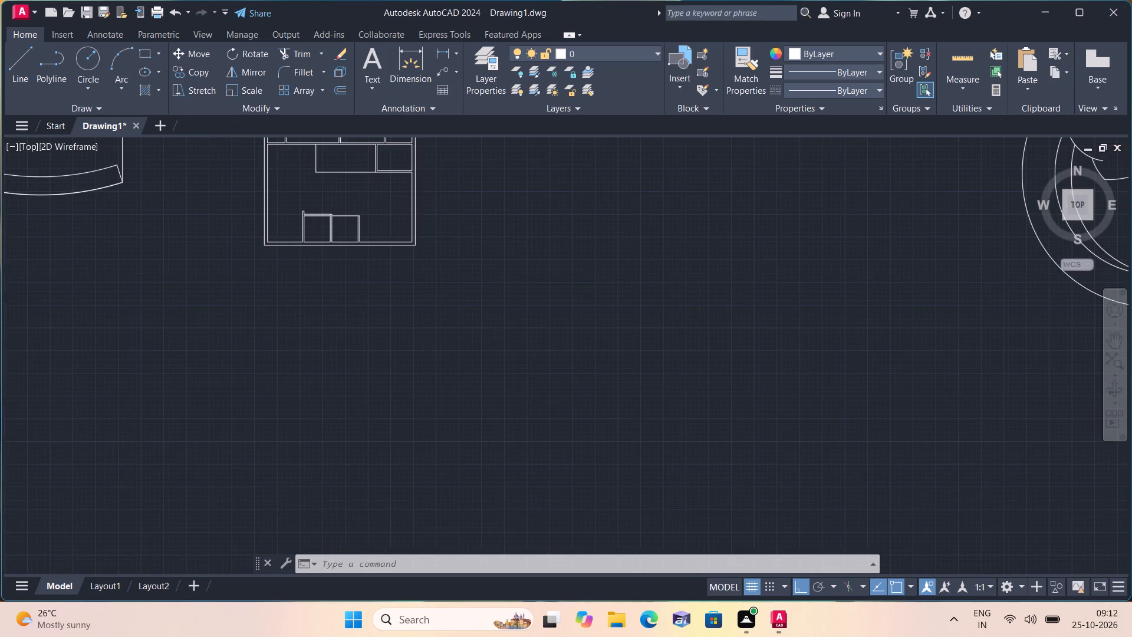
middle_click_drag(310, 219, 304, 323)
scroll(287, 322, "up", 1)
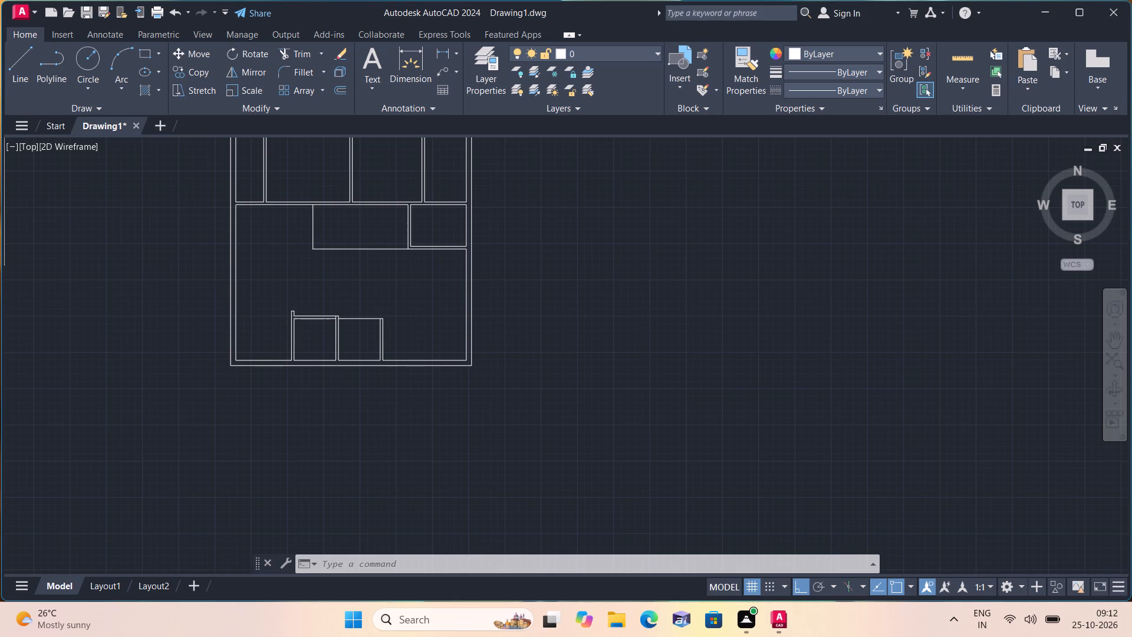
scroll(287, 322, "down", 1)
middle_click_drag(289, 300, 289, 318)
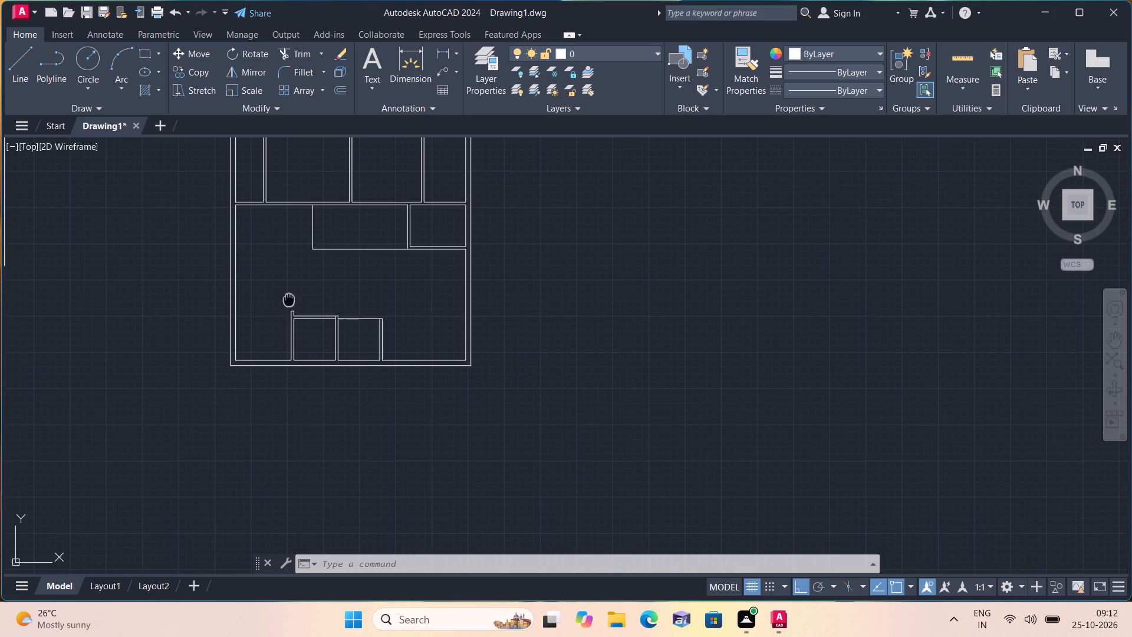
middle_click_drag(289, 318, 304, 357)
scroll(303, 341, "up", 1)
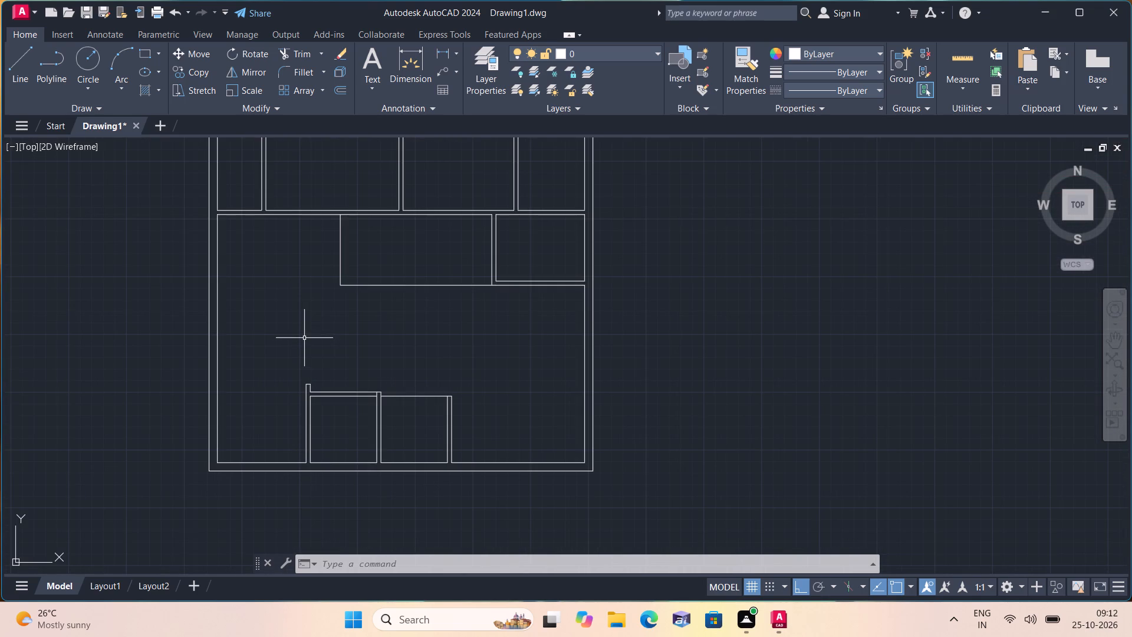
middle_click_drag(305, 335, 312, 377)
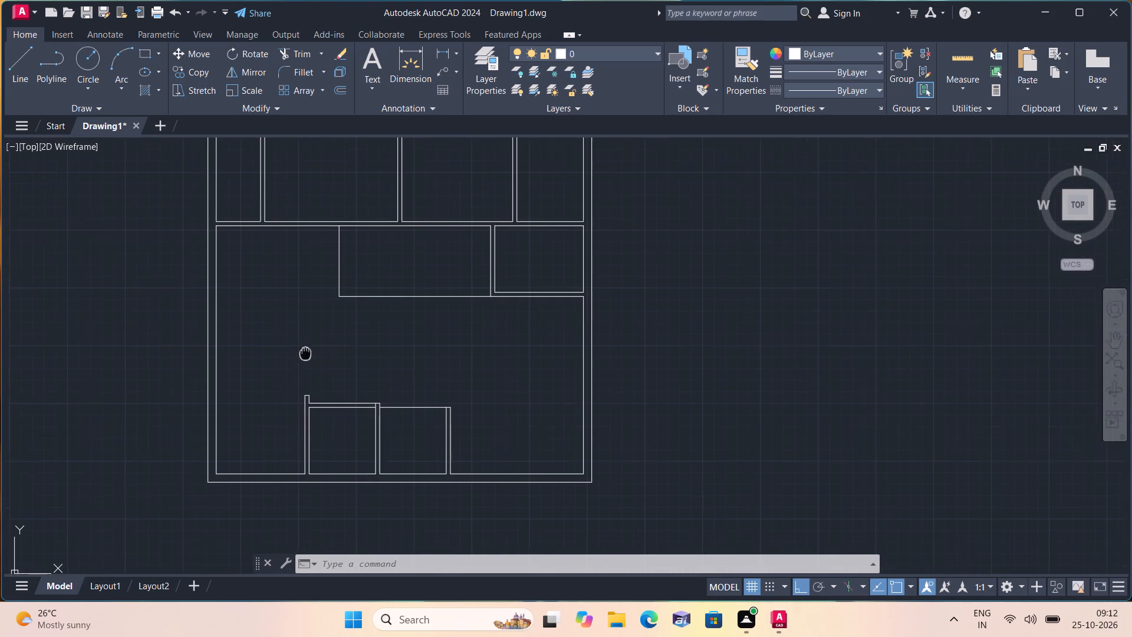
middle_click_drag(312, 377, 312, 389)
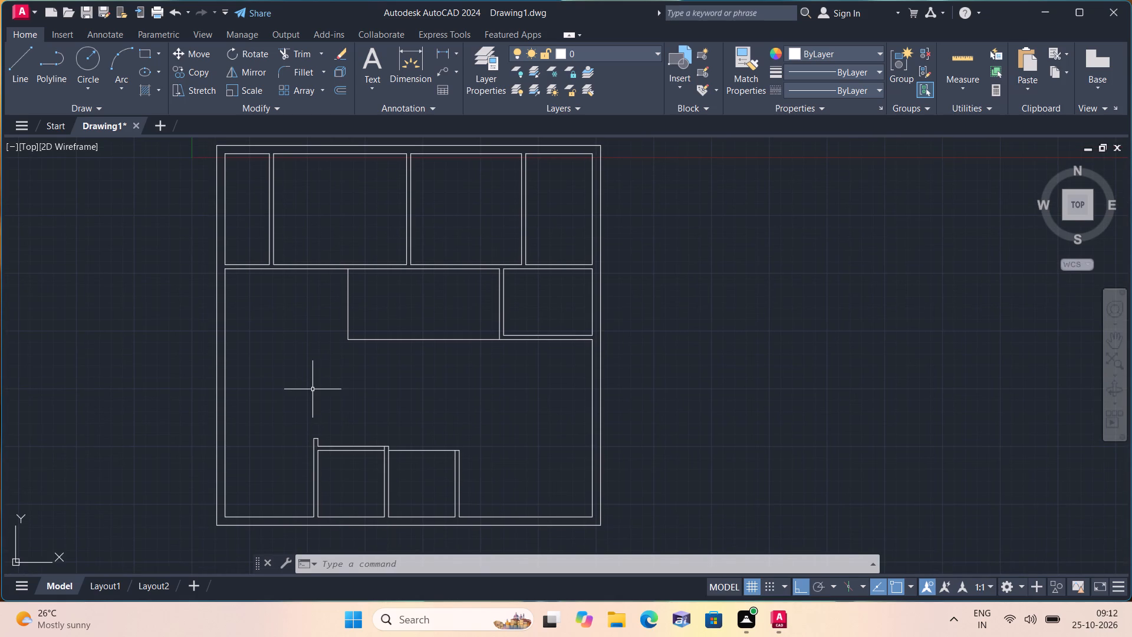
type("off")
key("space")
type("10\"")
key("space")
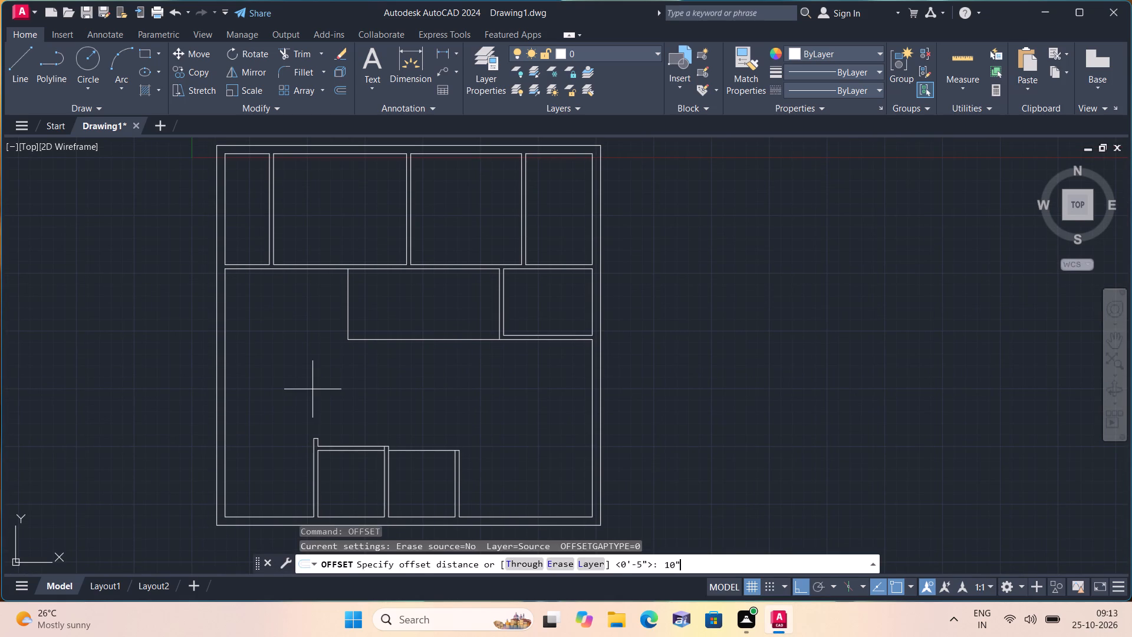
scroll(352, 354, "up", 1)
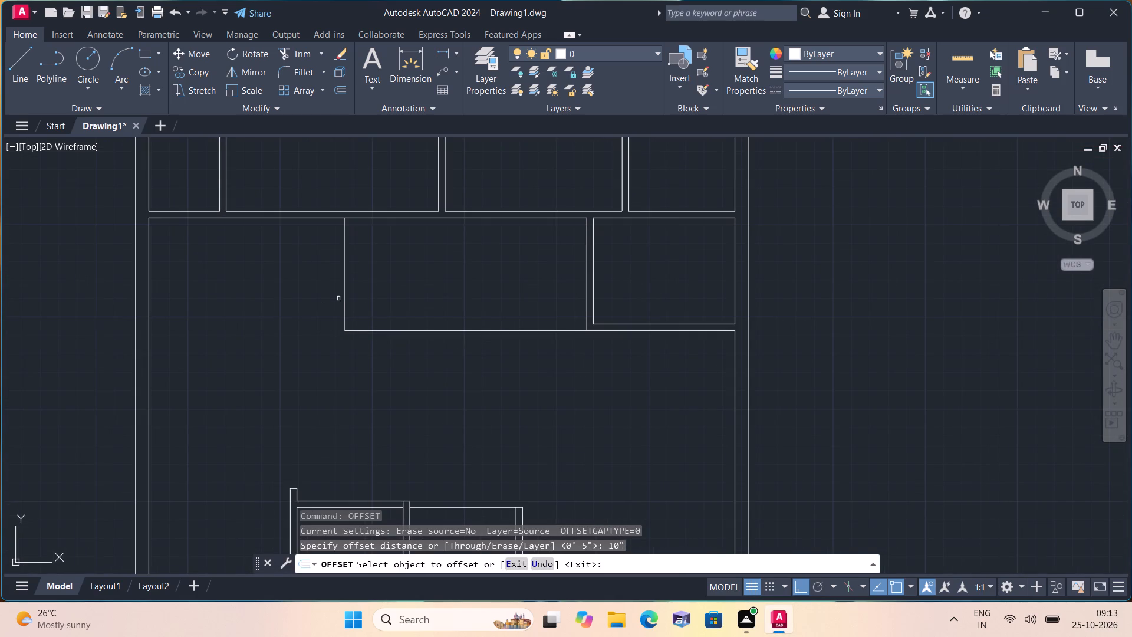
left_click(345, 298)
left_click(326, 296)
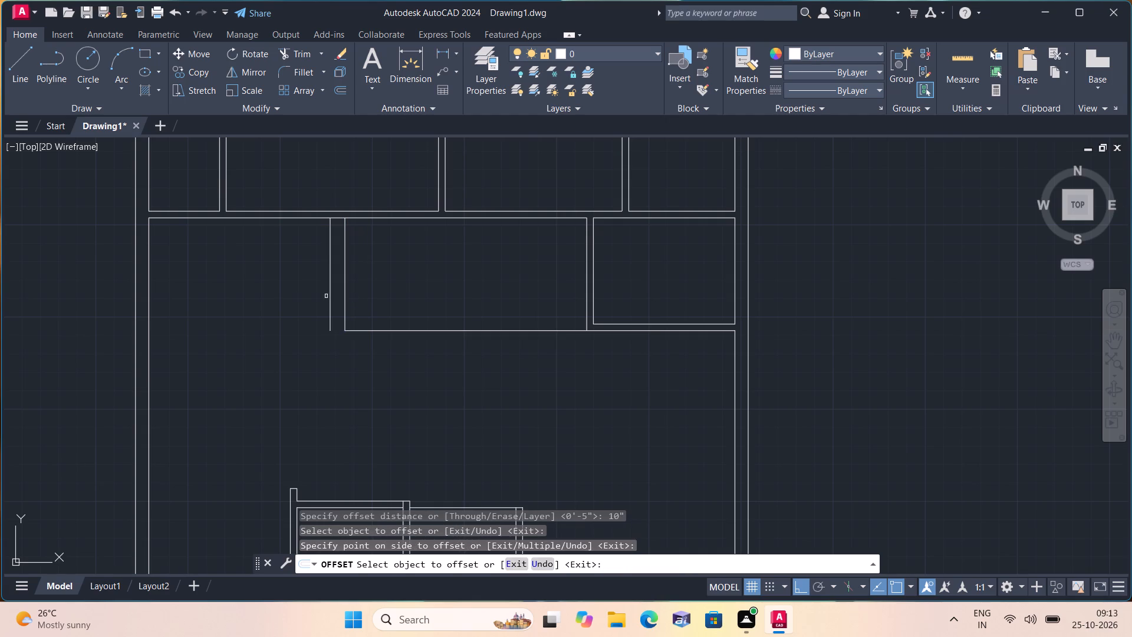
left_click(330, 297)
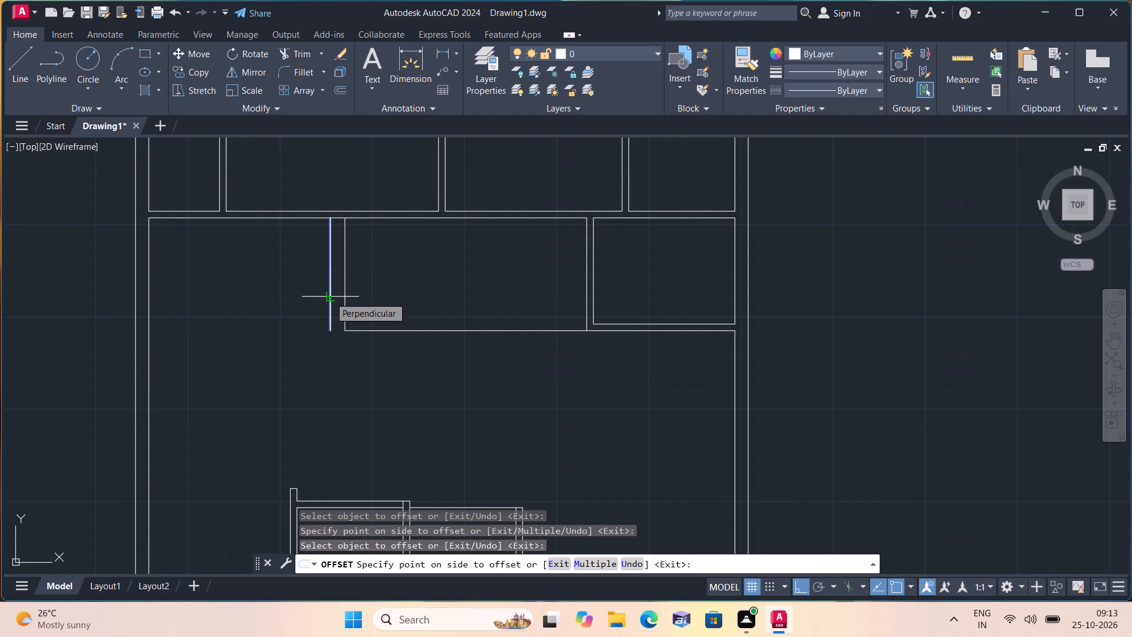
left_click(321, 297)
left_click(315, 290)
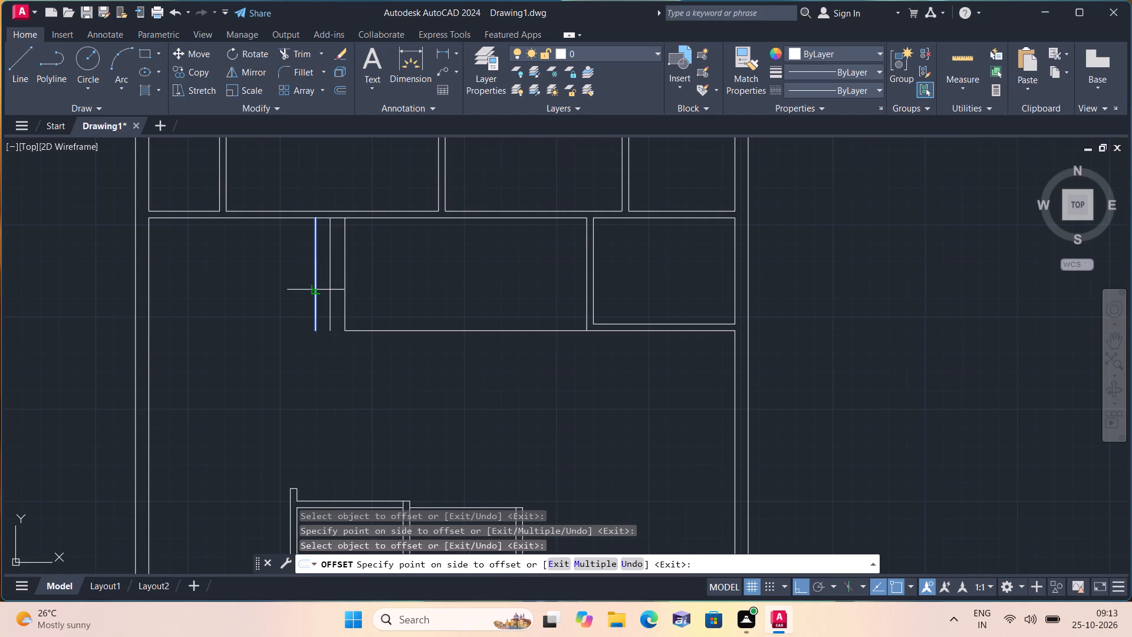
left_click(302, 288)
left_click(300, 286)
left_click(275, 278)
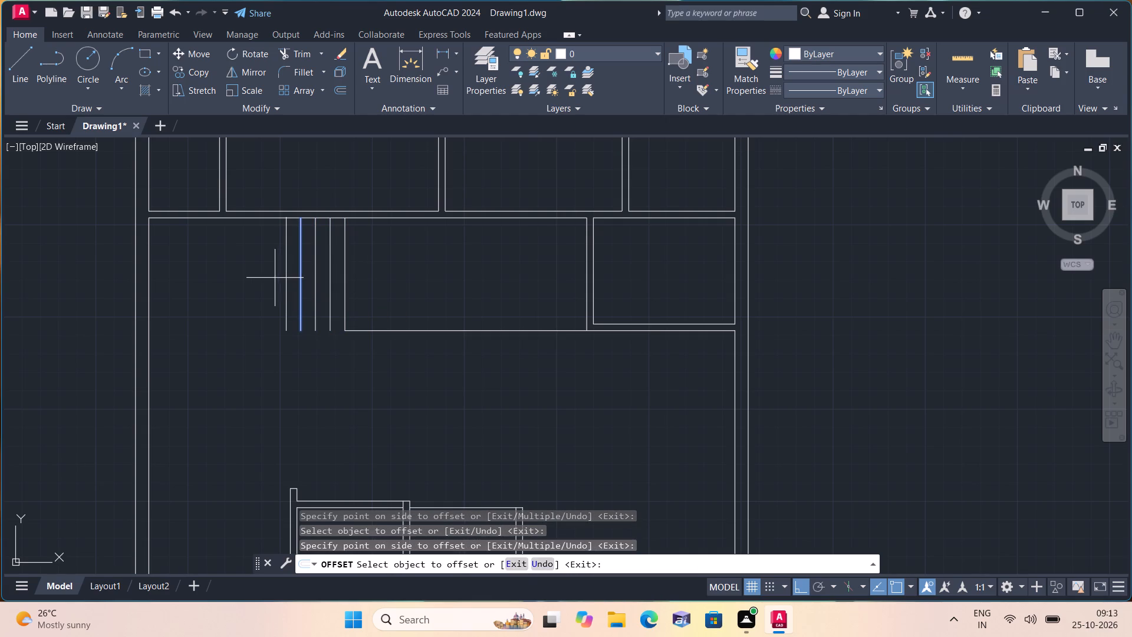
left_click(285, 288)
left_click(245, 272)
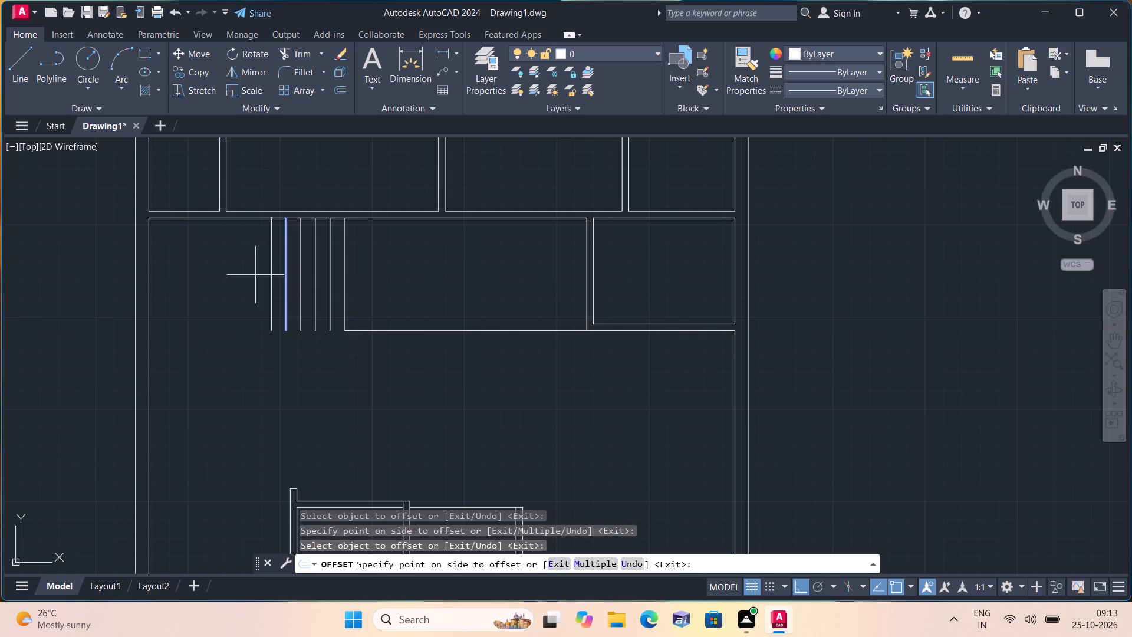
Continue the stair with five more successive 10" offsets toward the plan's left wall, each from the newest line.
scroll(275, 267, "up", 1)
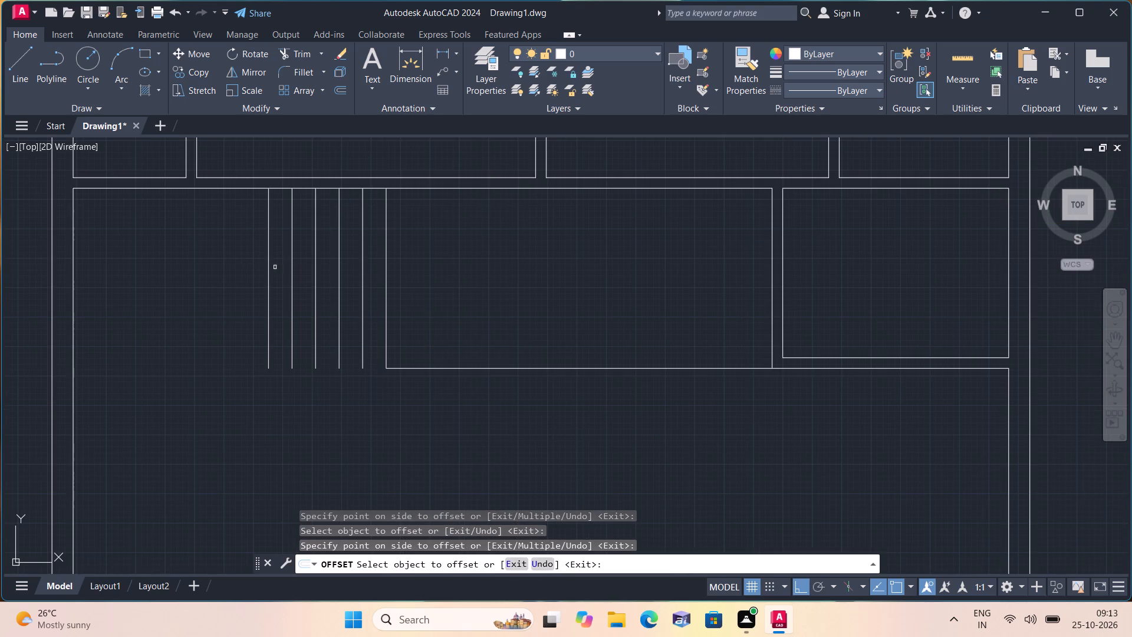
left_click(268, 264)
left_click(258, 260)
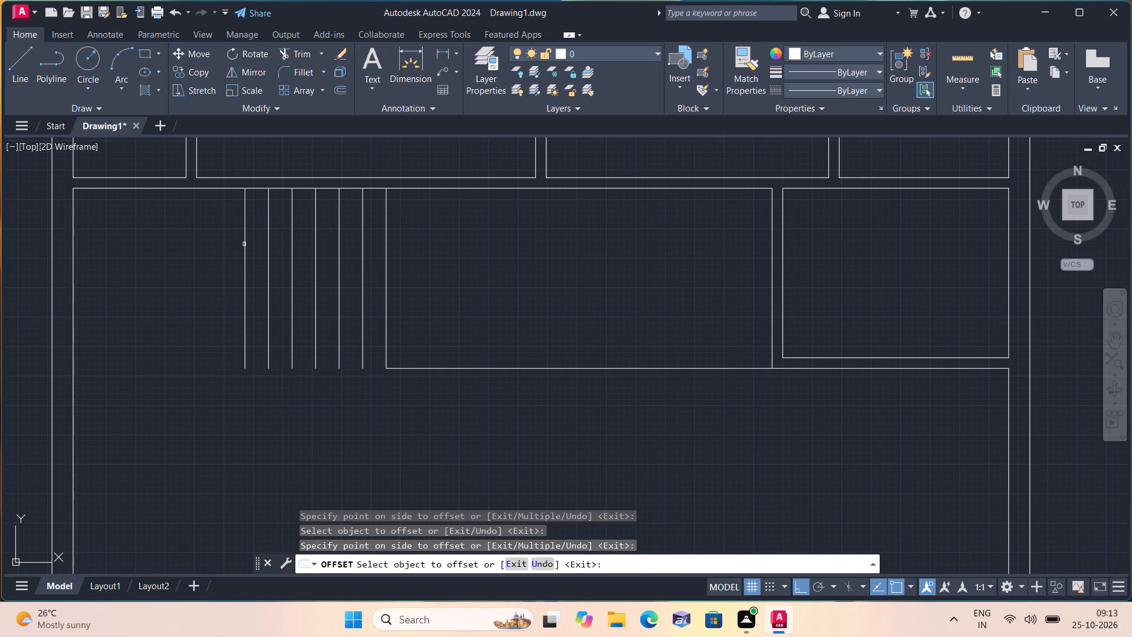
left_click(244, 244)
left_click(222, 239)
left_click(222, 237)
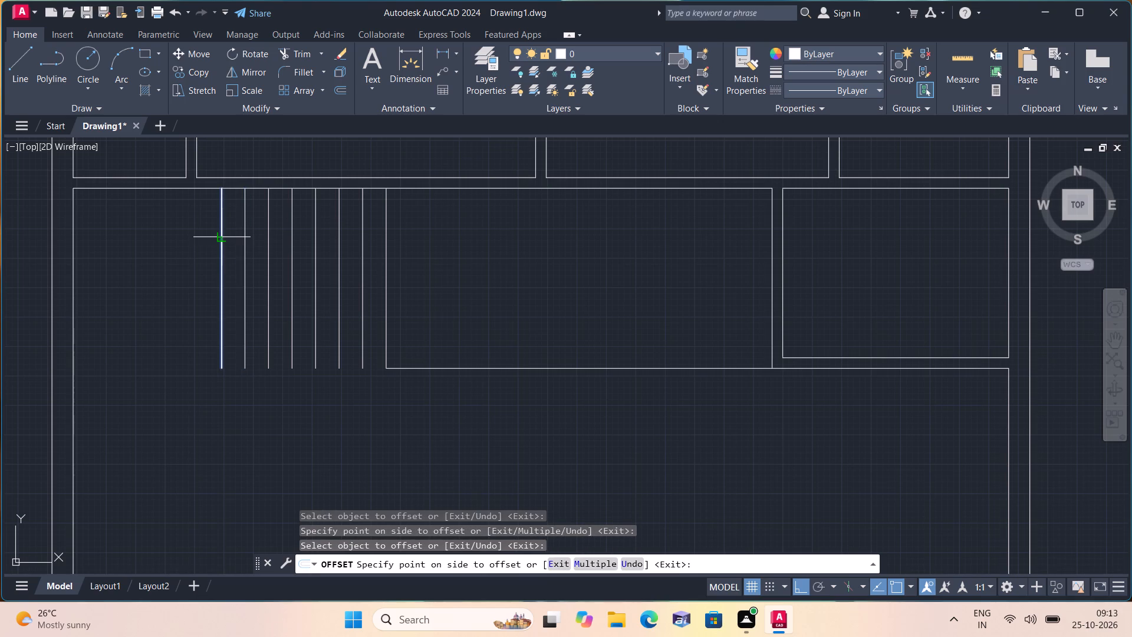
left_click(212, 232)
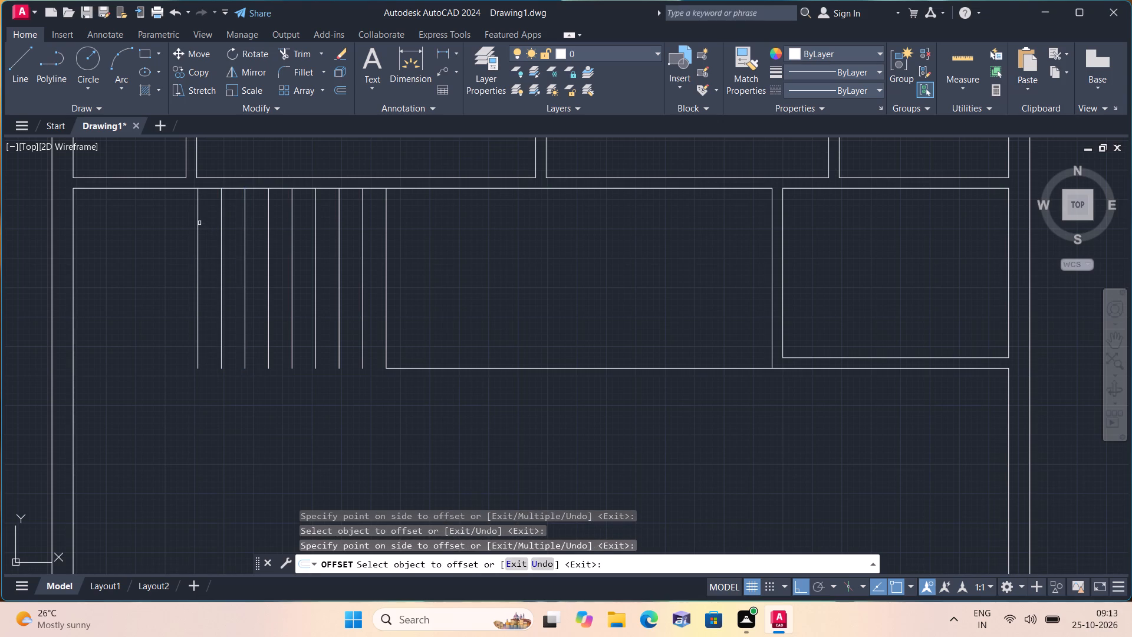
left_click(198, 222)
left_click(151, 221)
left_click(172, 238)
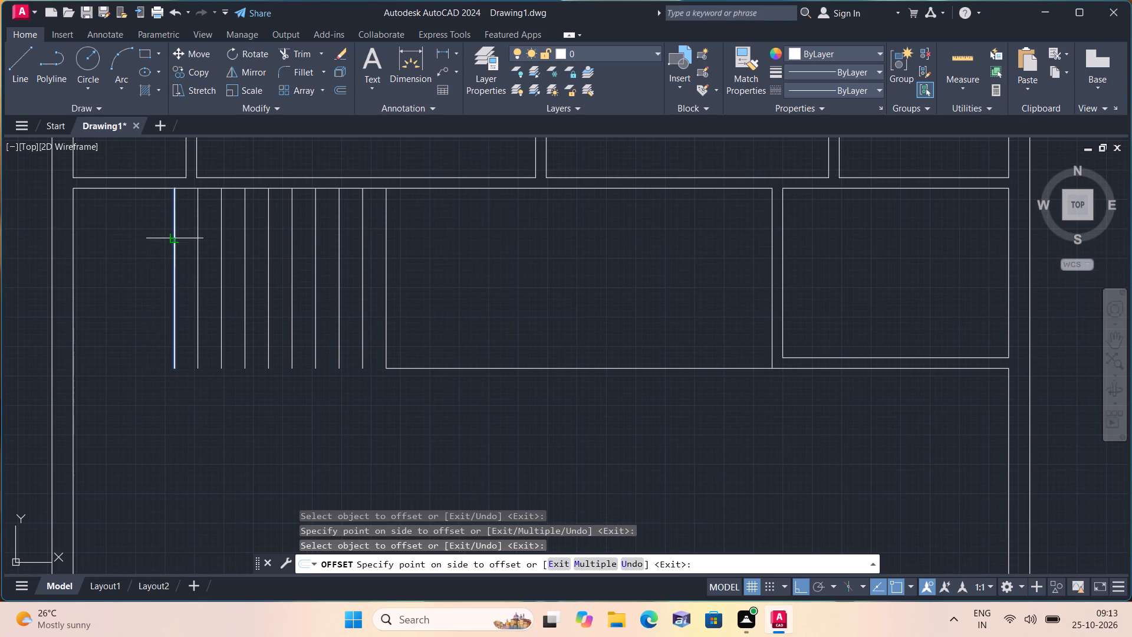
left_click(127, 229)
scroll(127, 232, "down", 1)
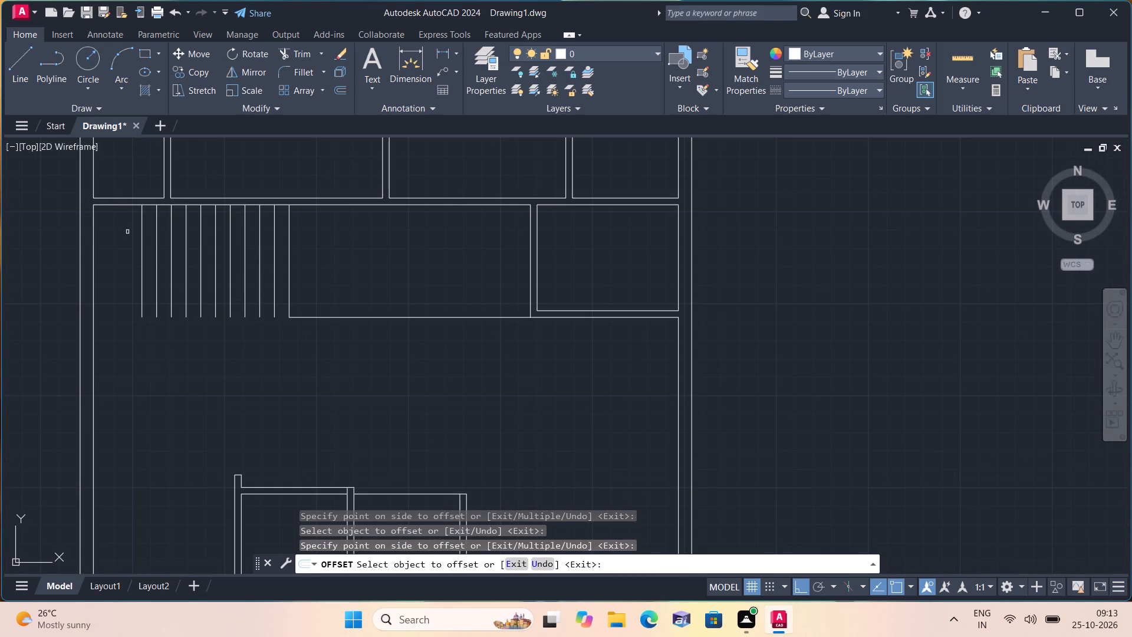
key("space")
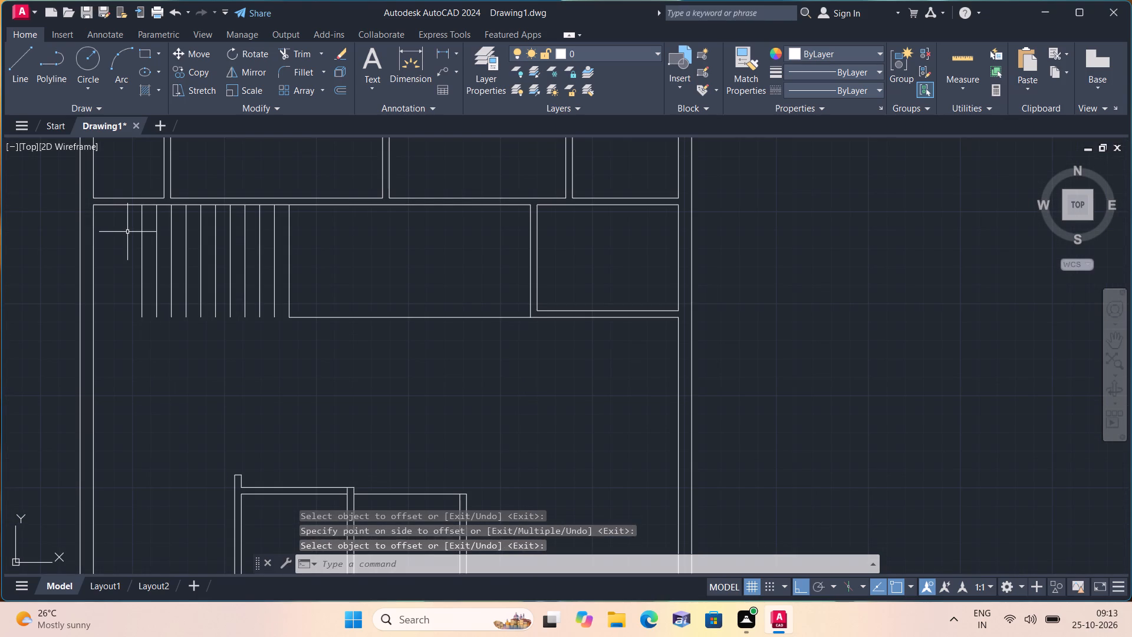
Erase the horizontal line running from the stair's first line to the small enclosed room.
left_click(327, 366)
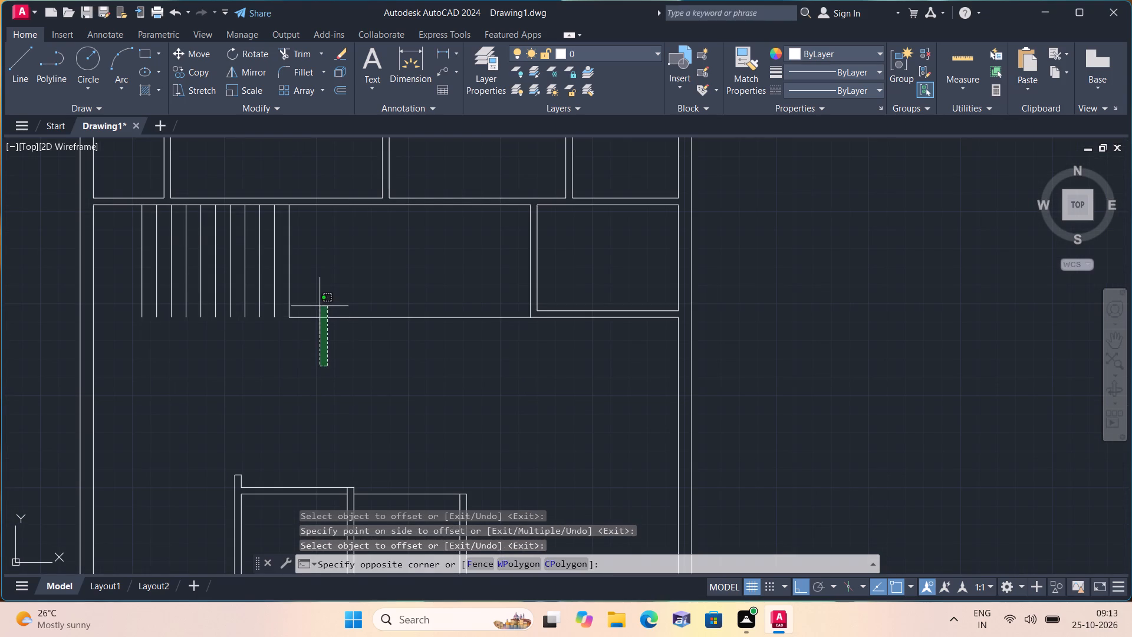
left_click(320, 306)
key("Delete")
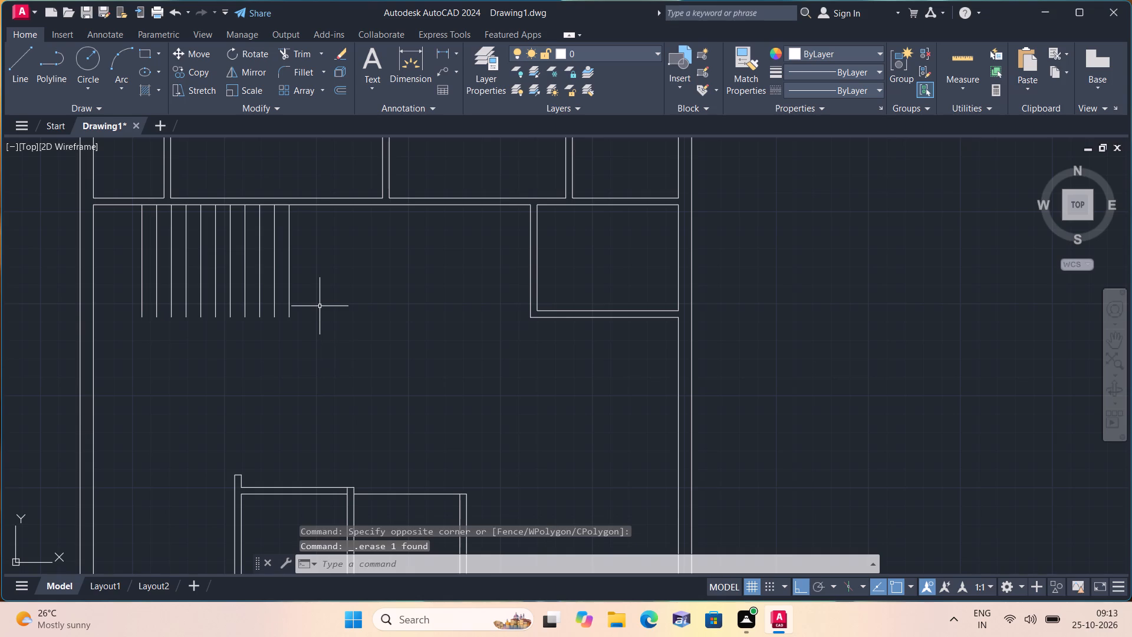
Add a linear dimension for the overall outer width, placed just above the plan's top wall.
scroll(320, 306, "down", 1)
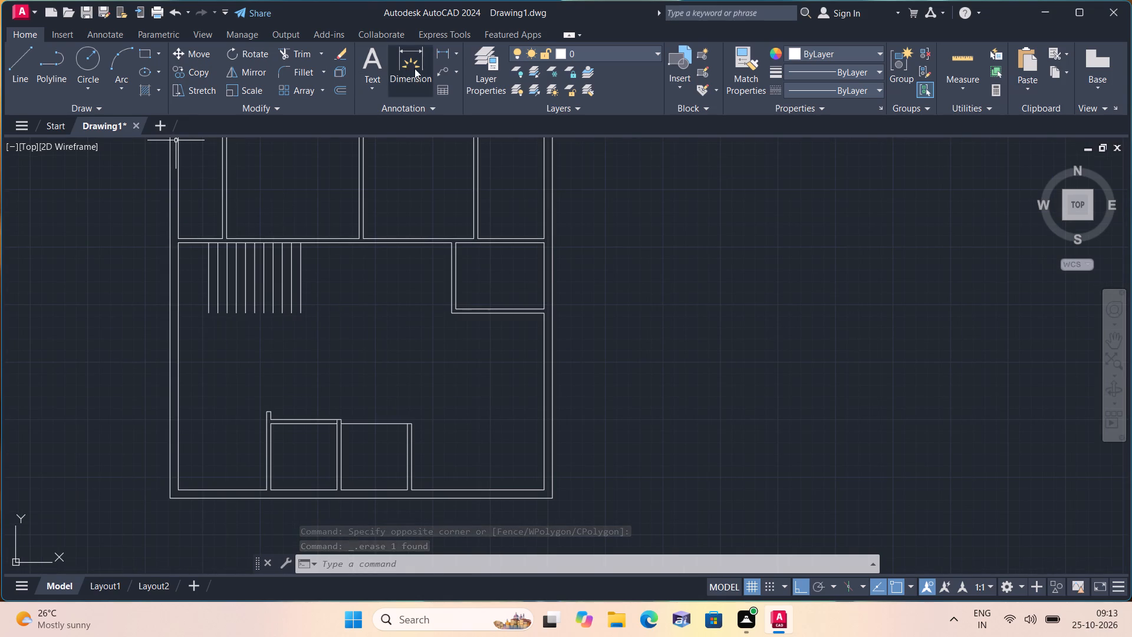
left_click(452, 51)
middle_click_drag(399, 297, 400, 311)
scroll(399, 297, "down", 1)
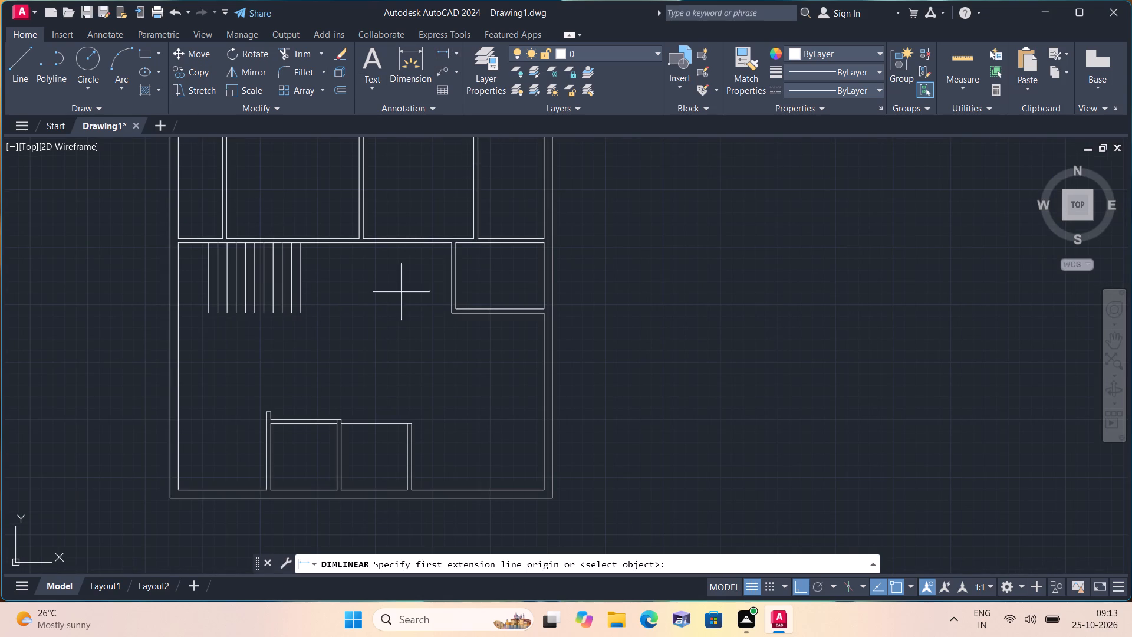
middle_click_drag(400, 311, 435, 395)
scroll(363, 322, "up", 1)
scroll(262, 276, "up", 1)
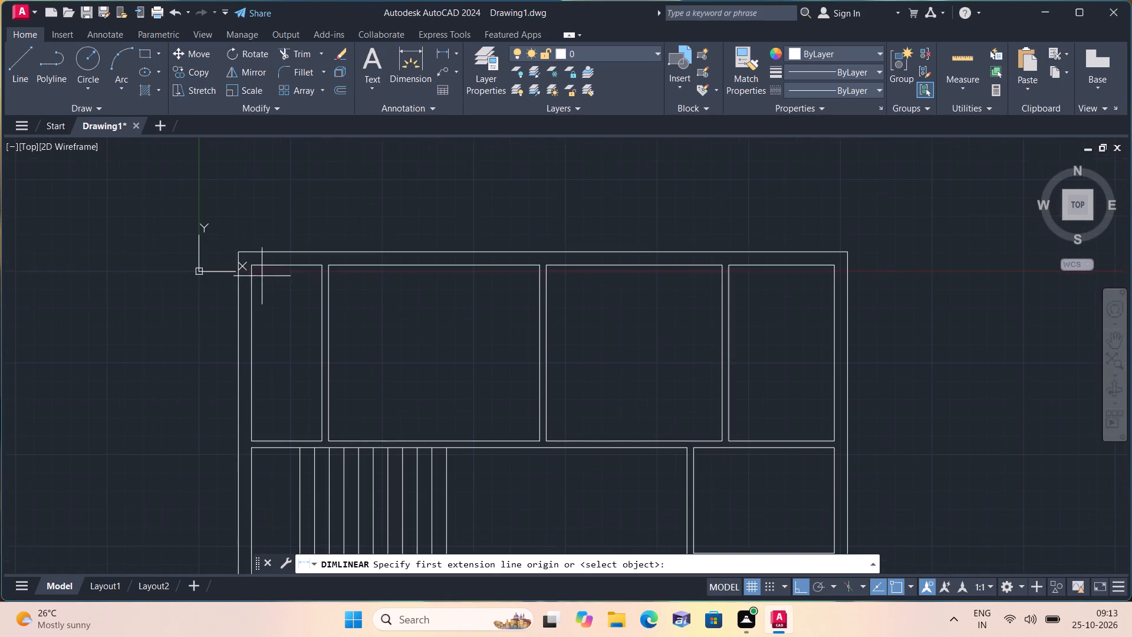
left_click(243, 248)
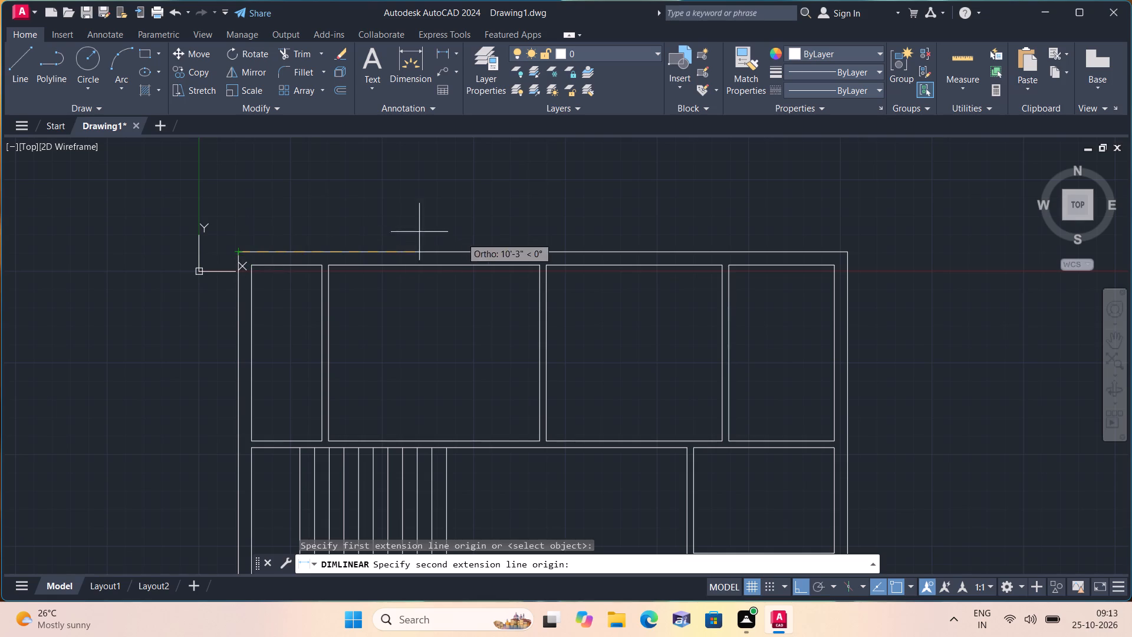
left_click(846, 252)
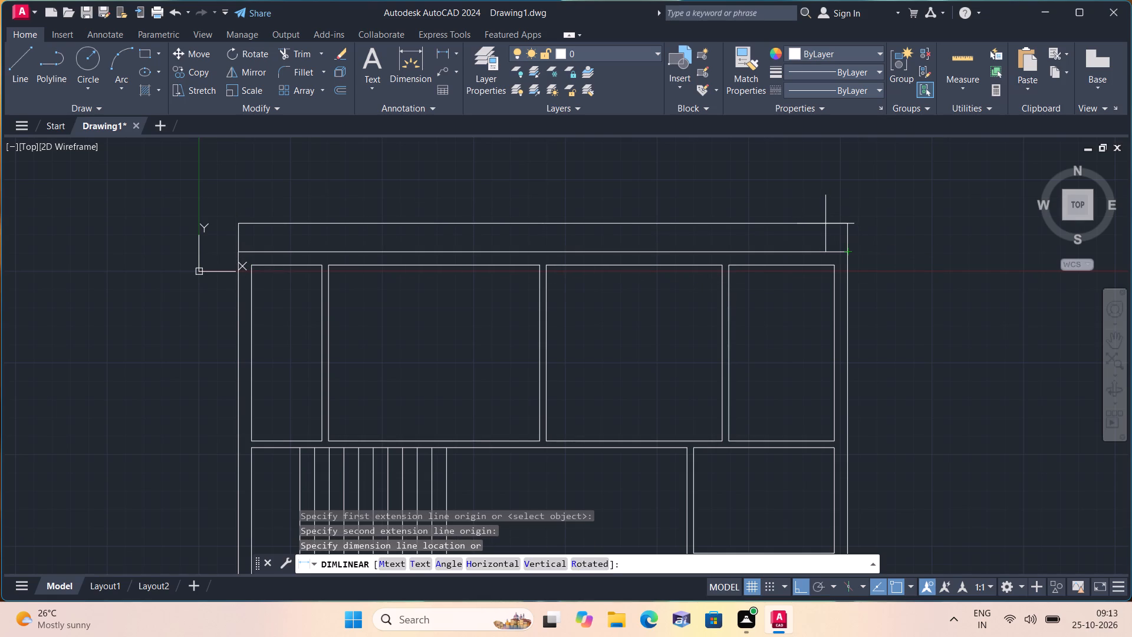
left_click(825, 224)
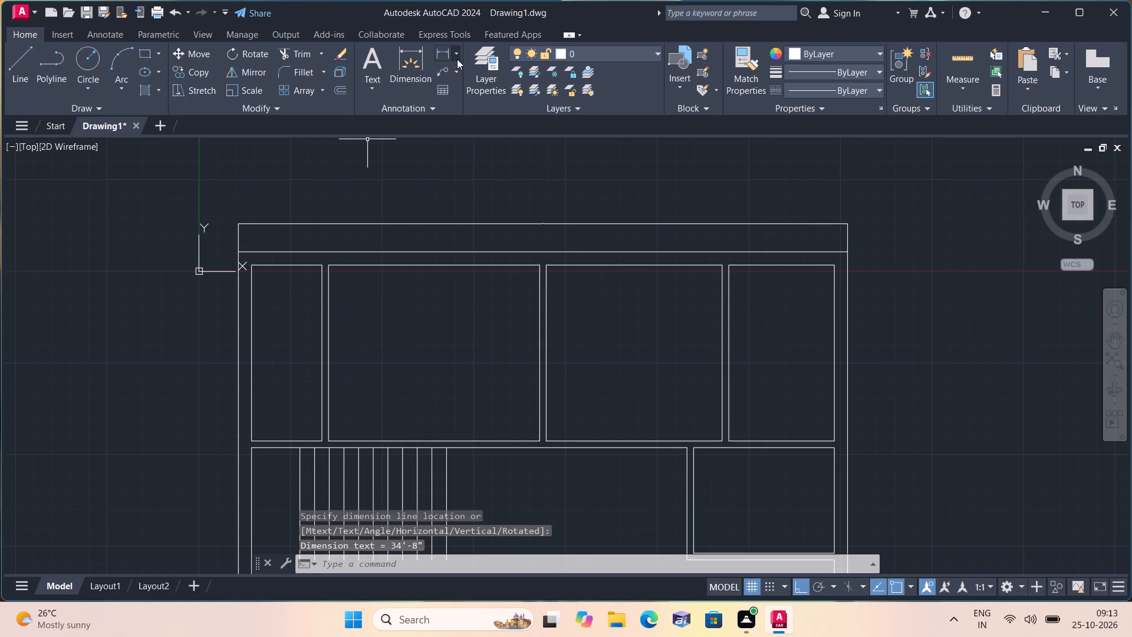
Add a linear dimension for the overall outer height, placed just outside the plan's left wall.
left_click(457, 52)
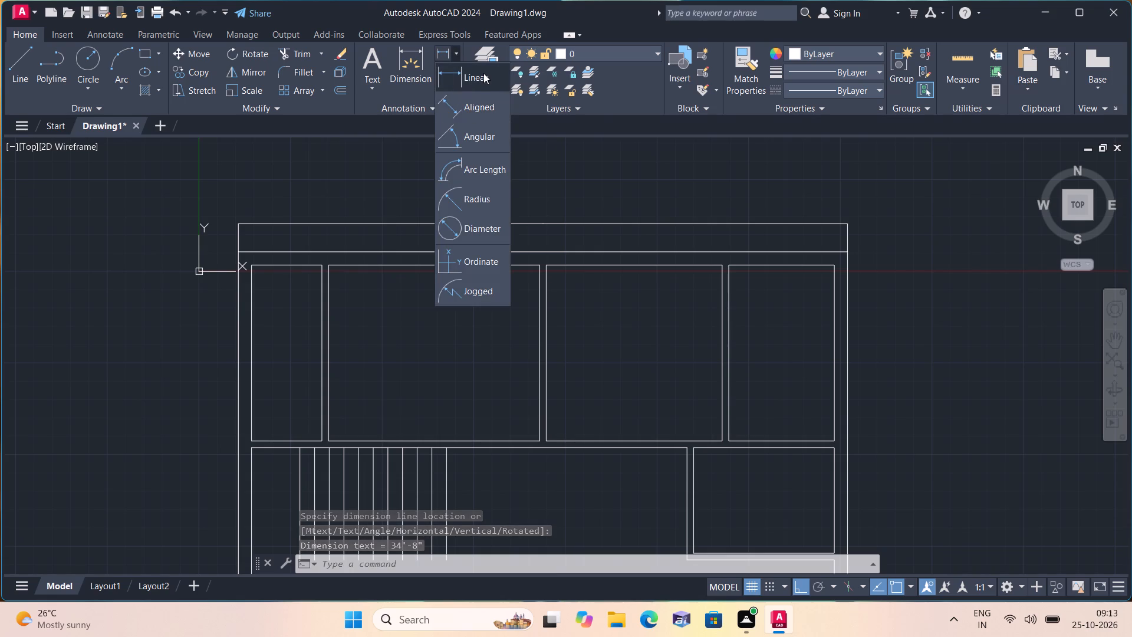
left_click(483, 73)
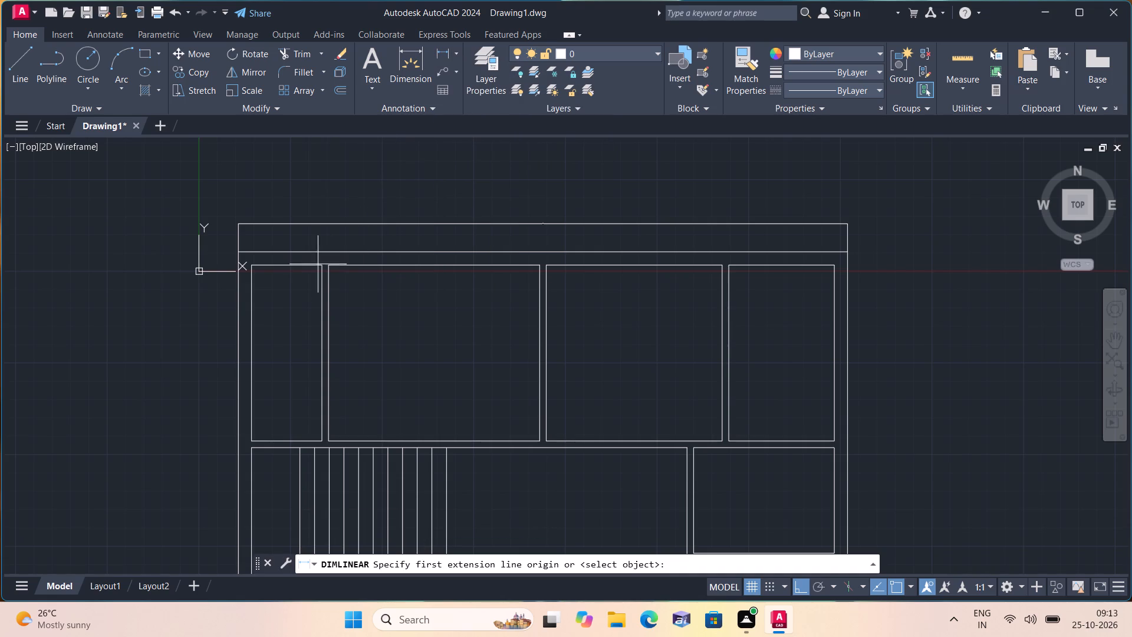
left_click(239, 254)
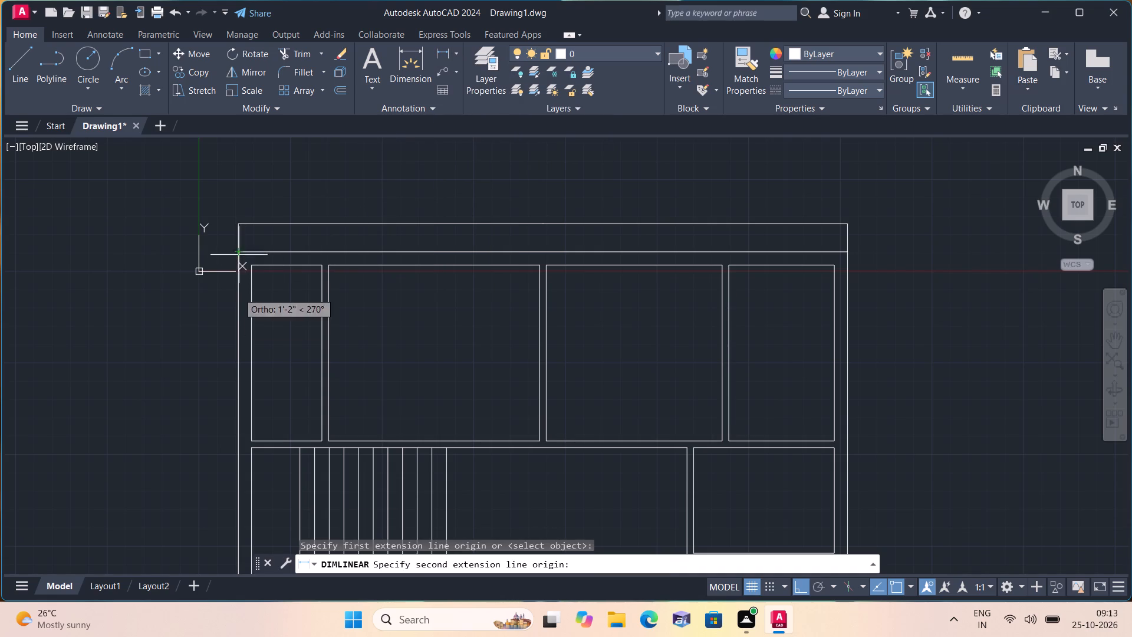
scroll(236, 352, "down", 1)
middle_click_drag(236, 353, 253, 204)
scroll(253, 204, "down", 1)
scroll(251, 409, "up", 2)
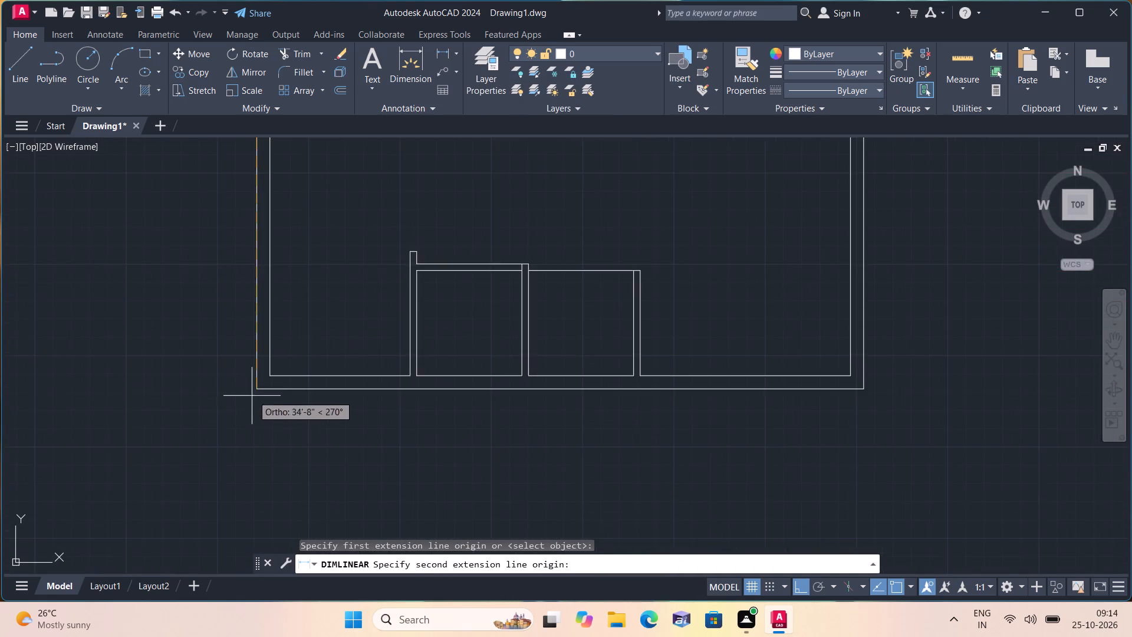
scroll(257, 380, "up", 2)
left_click(256, 403)
left_click(221, 388)
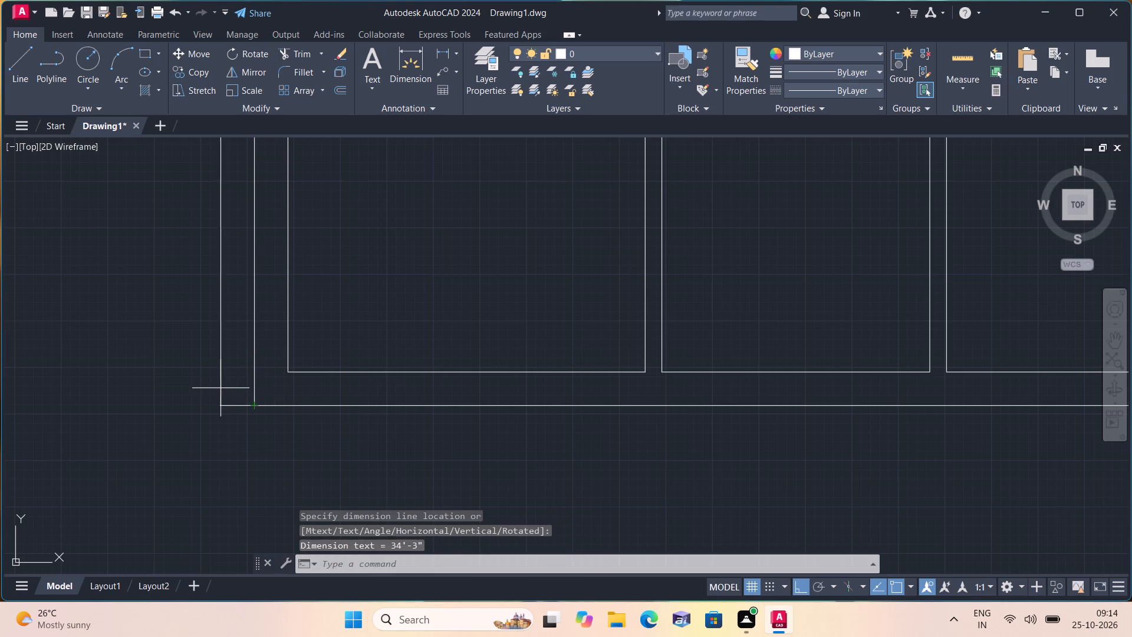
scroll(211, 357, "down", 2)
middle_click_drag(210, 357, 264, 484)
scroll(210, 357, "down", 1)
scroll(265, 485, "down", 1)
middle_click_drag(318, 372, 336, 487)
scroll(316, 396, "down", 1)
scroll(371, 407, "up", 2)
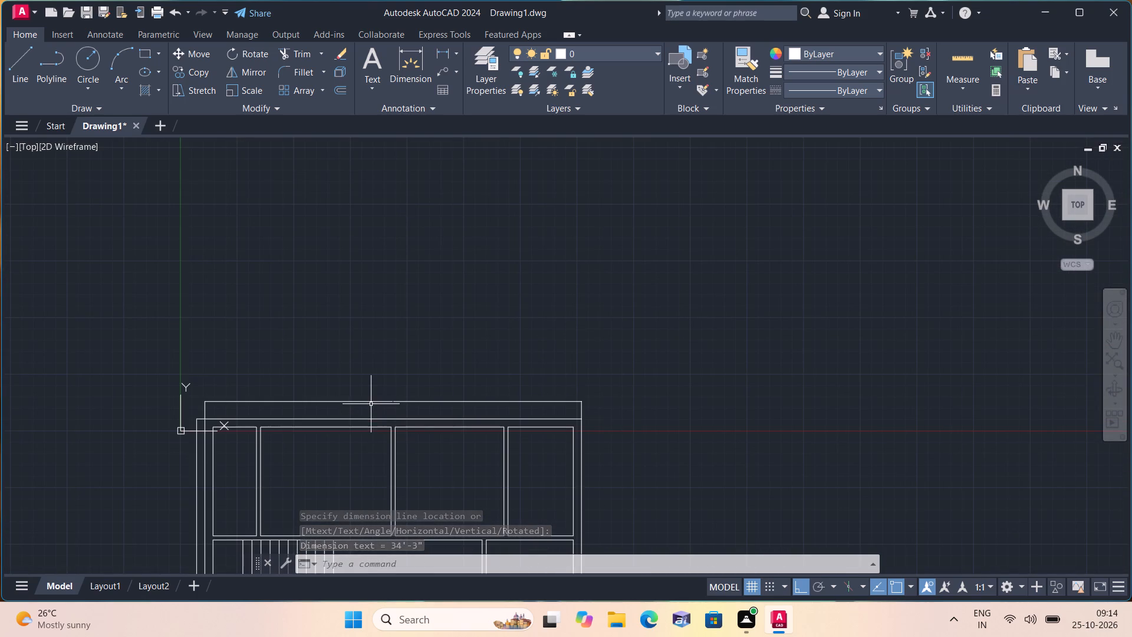
Move the overall width dimension line farther up, away from the plan's top wall.
left_click(371, 403)
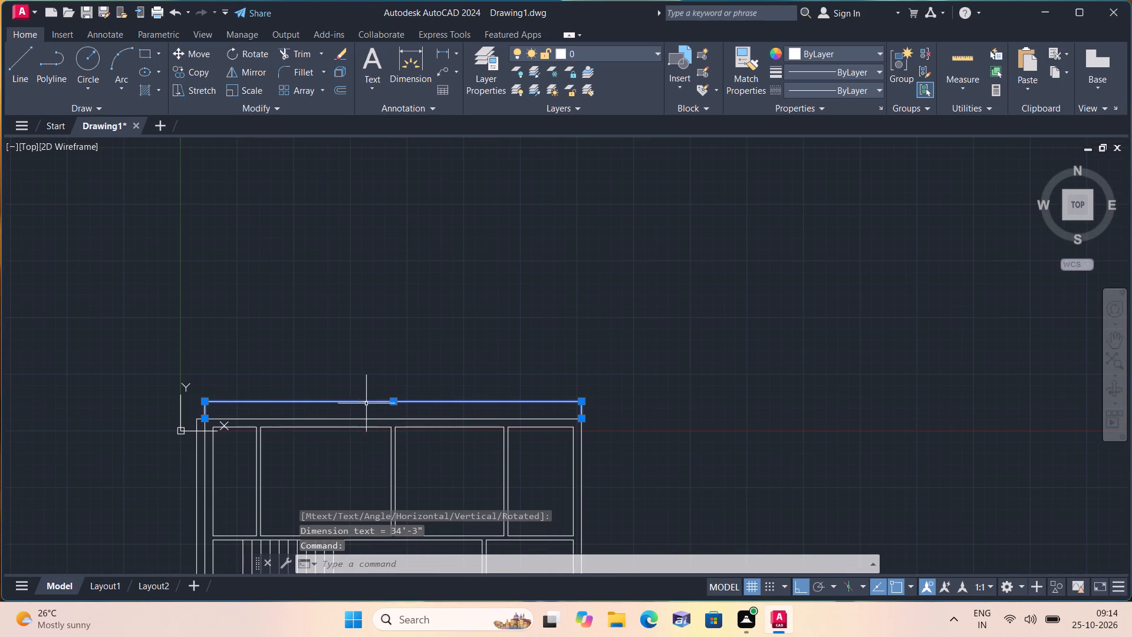
left_click(206, 402)
left_click(209, 367)
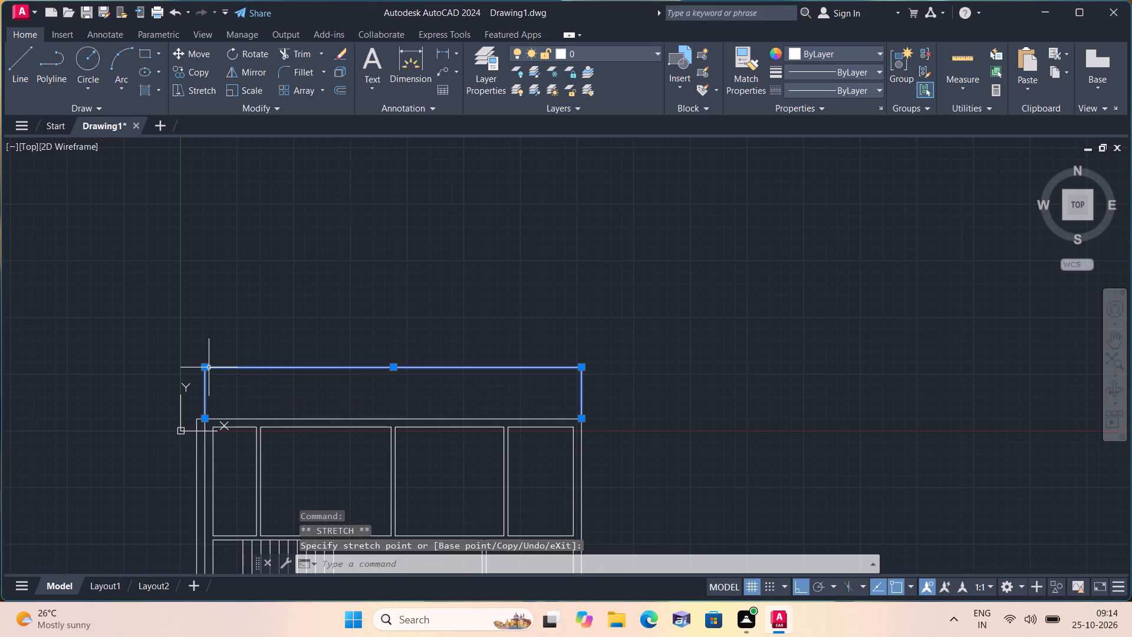
Move the overall height dimension line farther outward from the plan's left wall.
scroll(224, 376, "down", 1)
middle_click_drag(250, 395, 292, 241)
scroll(260, 487, "up", 3)
left_click(241, 488)
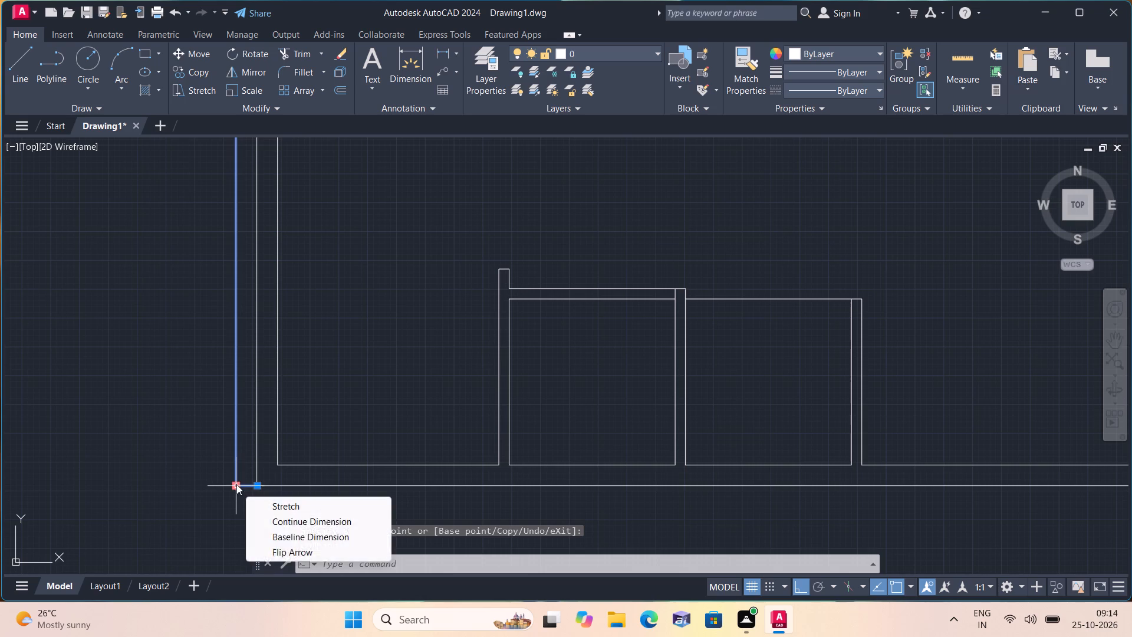
left_click(236, 484)
left_click(169, 462)
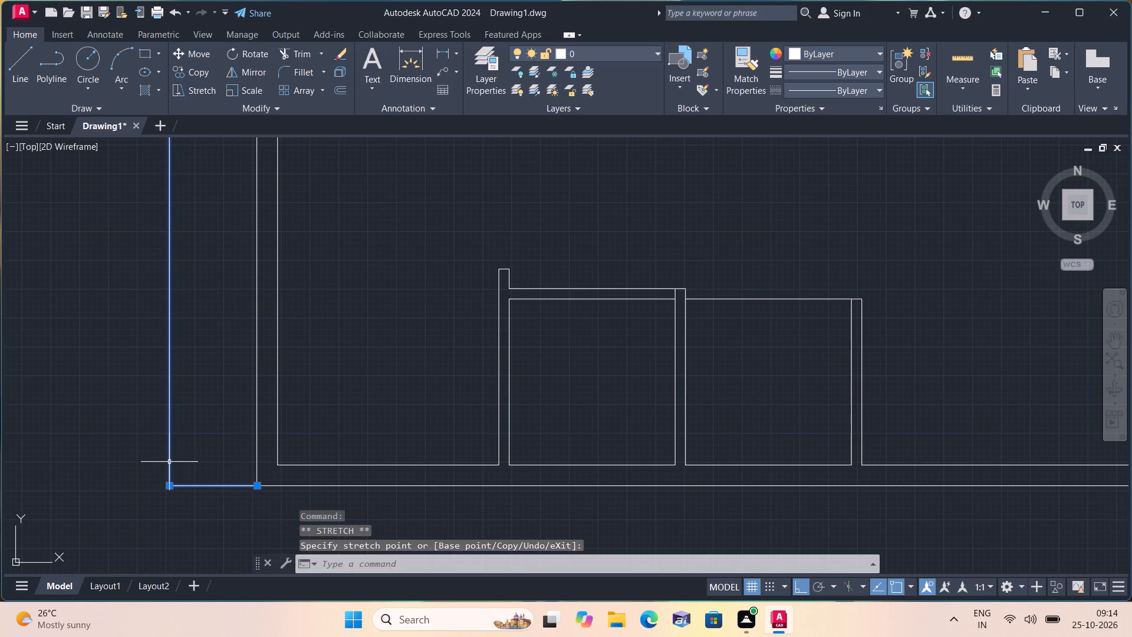
Clear the dimension selection and examine the floor plan's size against the surrounding dining and sofa furniture blocks.
scroll(169, 459, "down", 4)
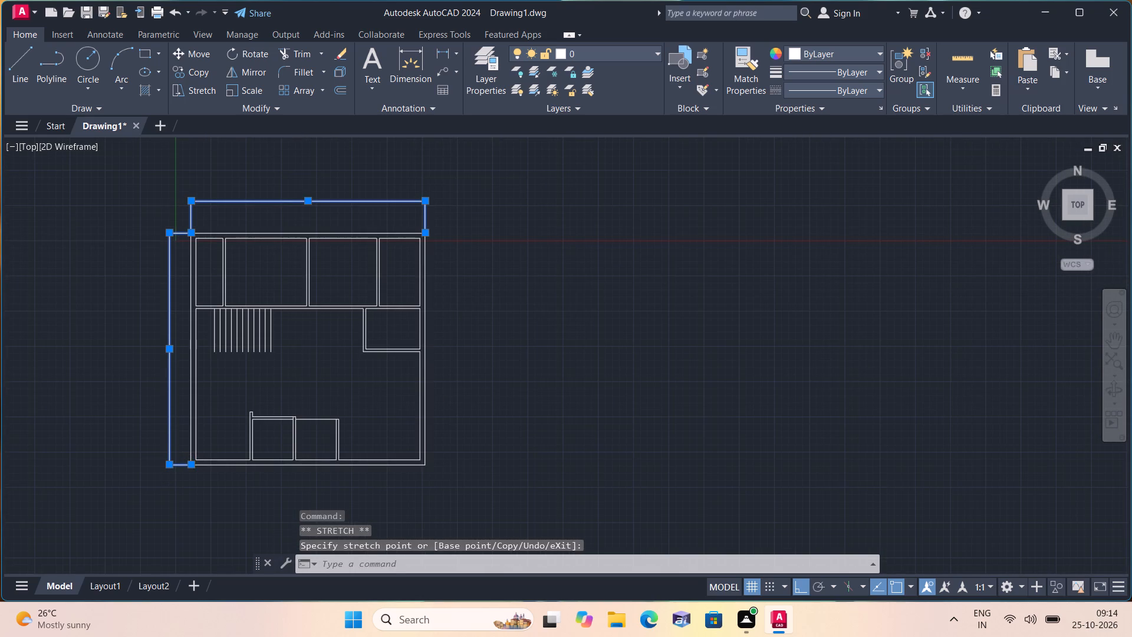
scroll(170, 455, "down", 1)
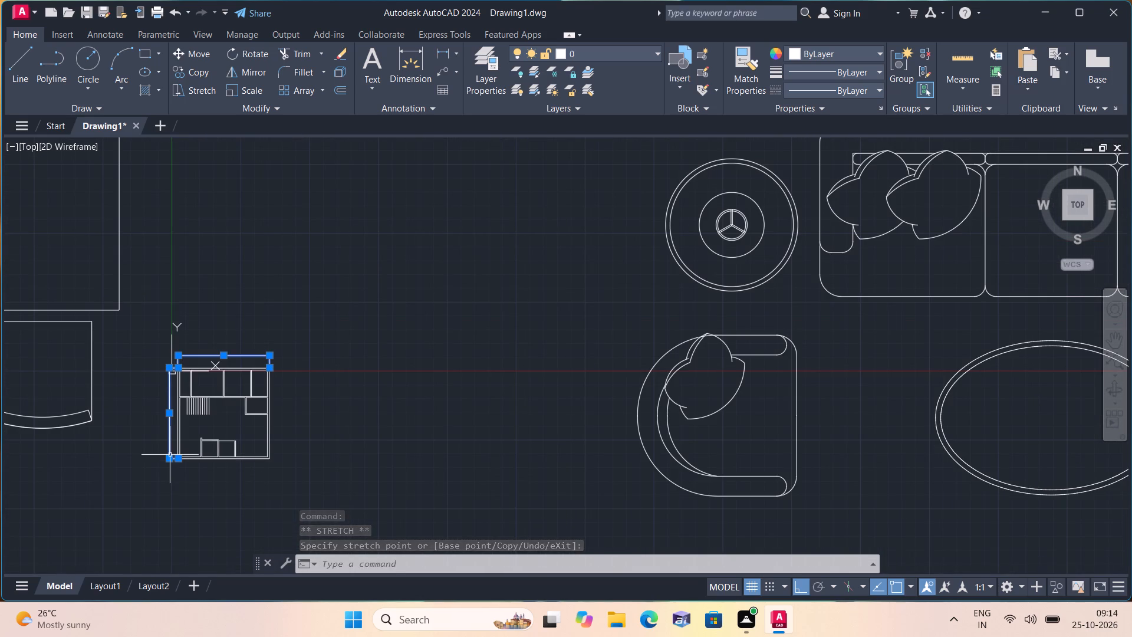
scroll(170, 455, "up", 1)
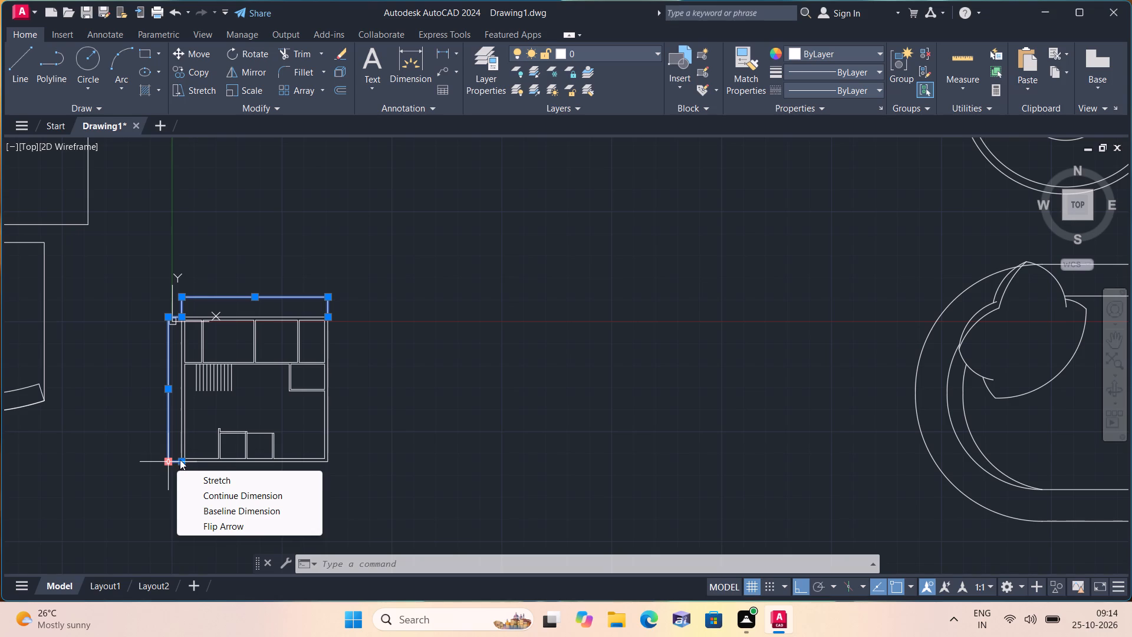
scroll(180, 459, "down", 1)
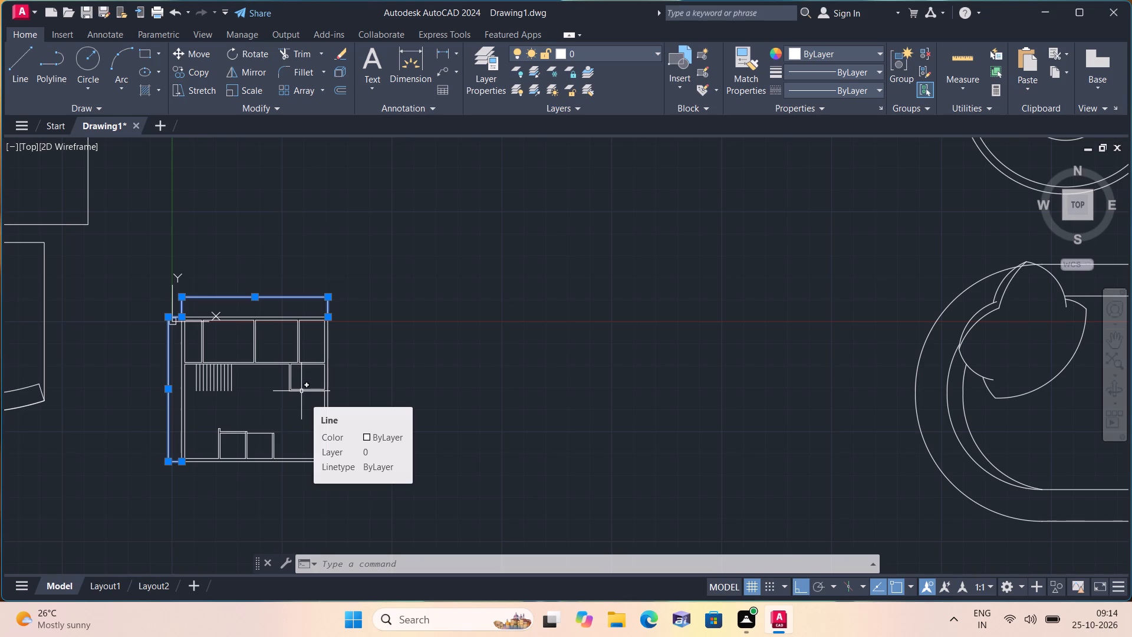
scroll(301, 391, "down", 1)
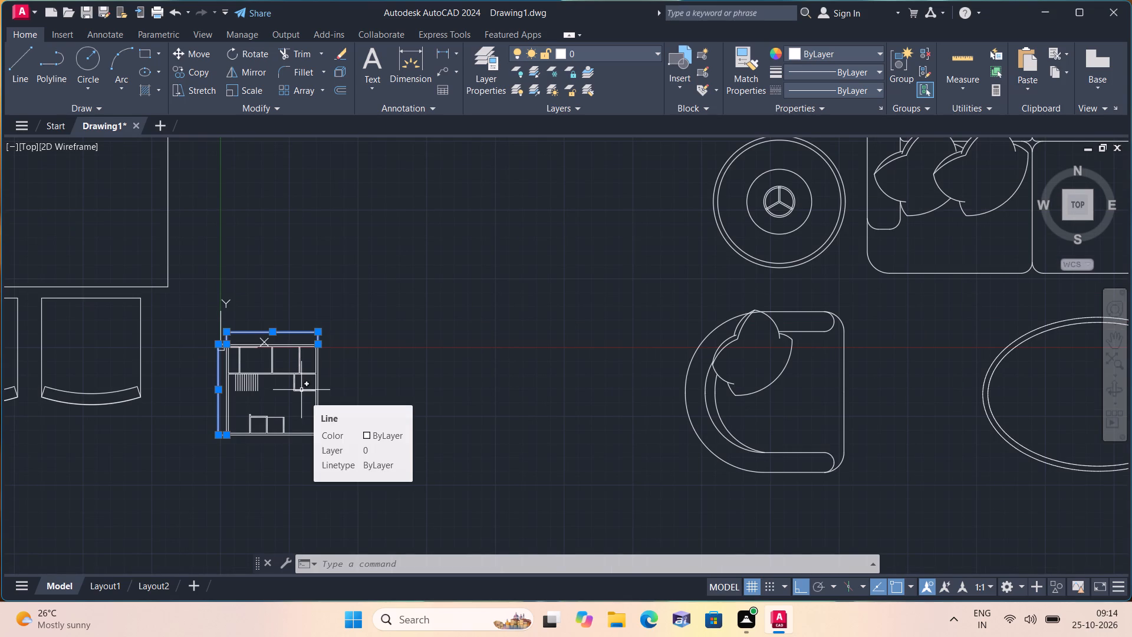
key("Escape")
scroll(328, 387, "up", 1)
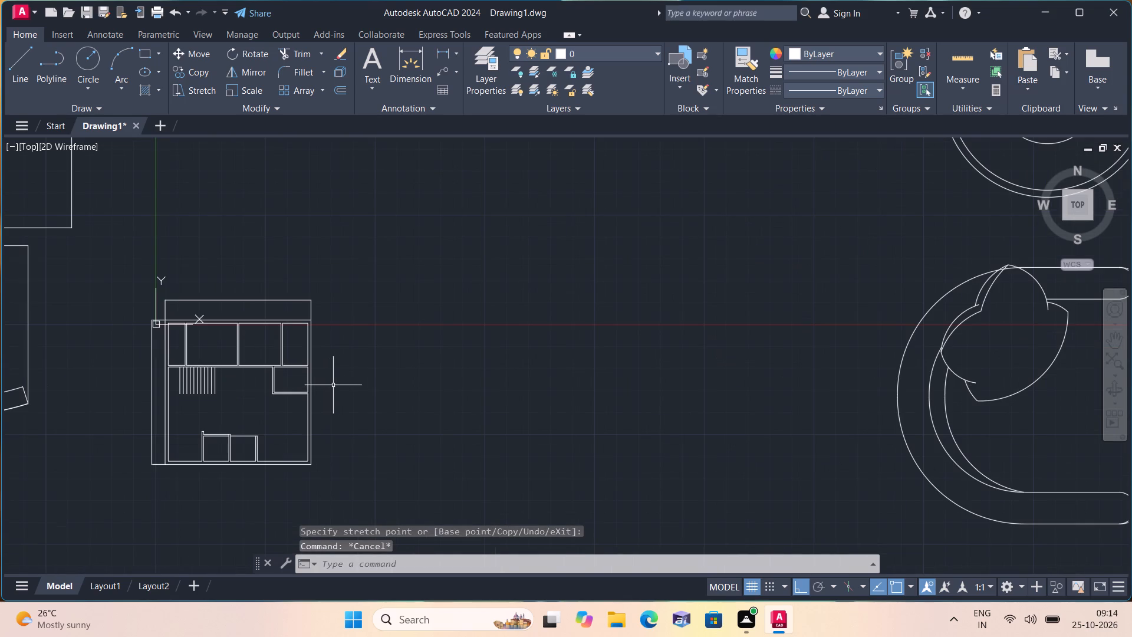
scroll(347, 403, "down", 1)
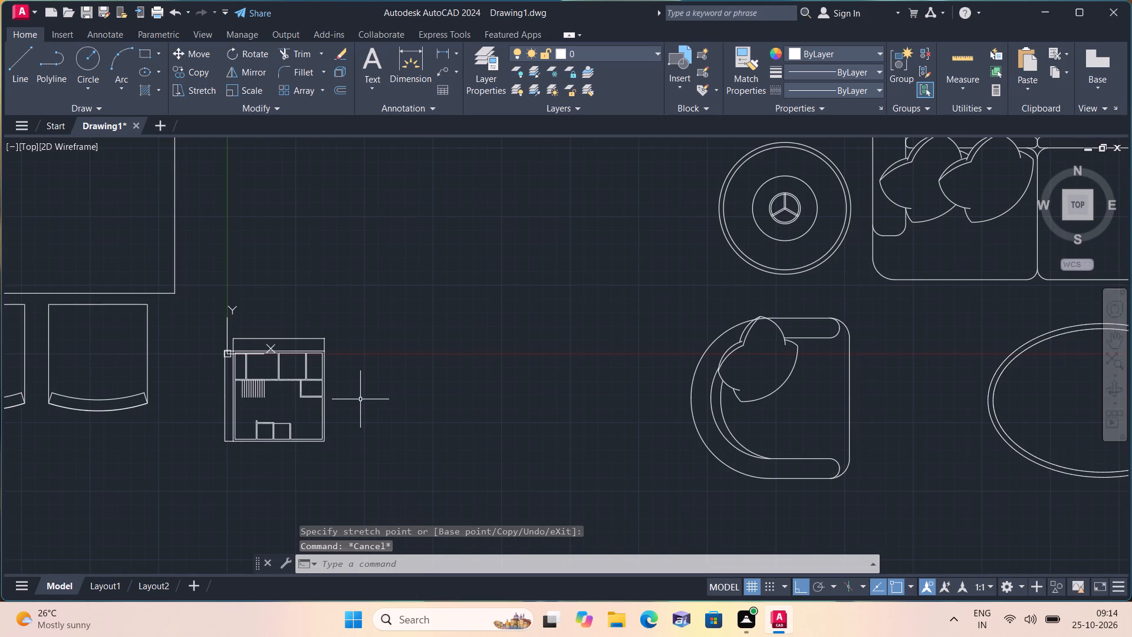
scroll(360, 395, "down", 1)
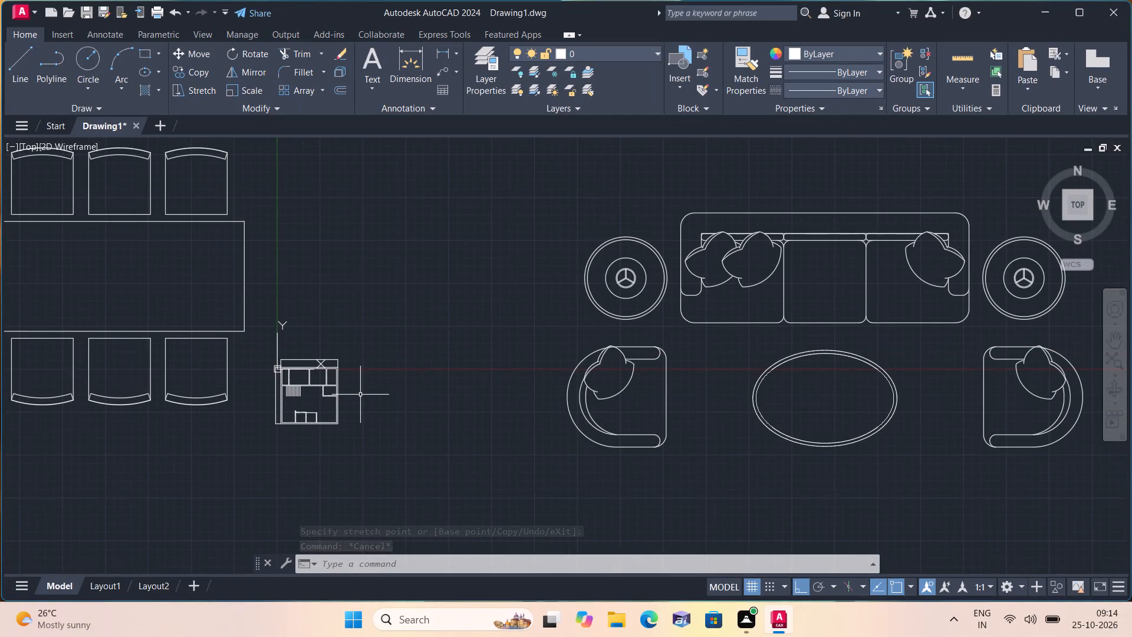
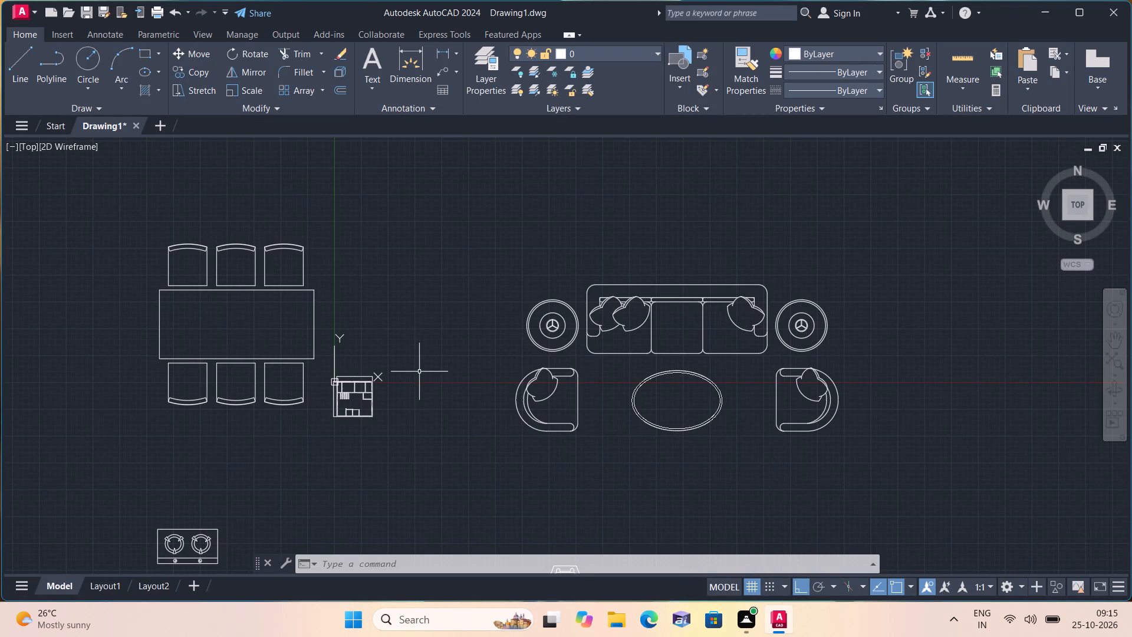
Examine the dining set, the small floor plan beside it and the other furniture blocks around them.
scroll(68, 130, "up", 1)
middle_click_drag(214, 251, 234, 291)
scroll(241, 290, "up", 1)
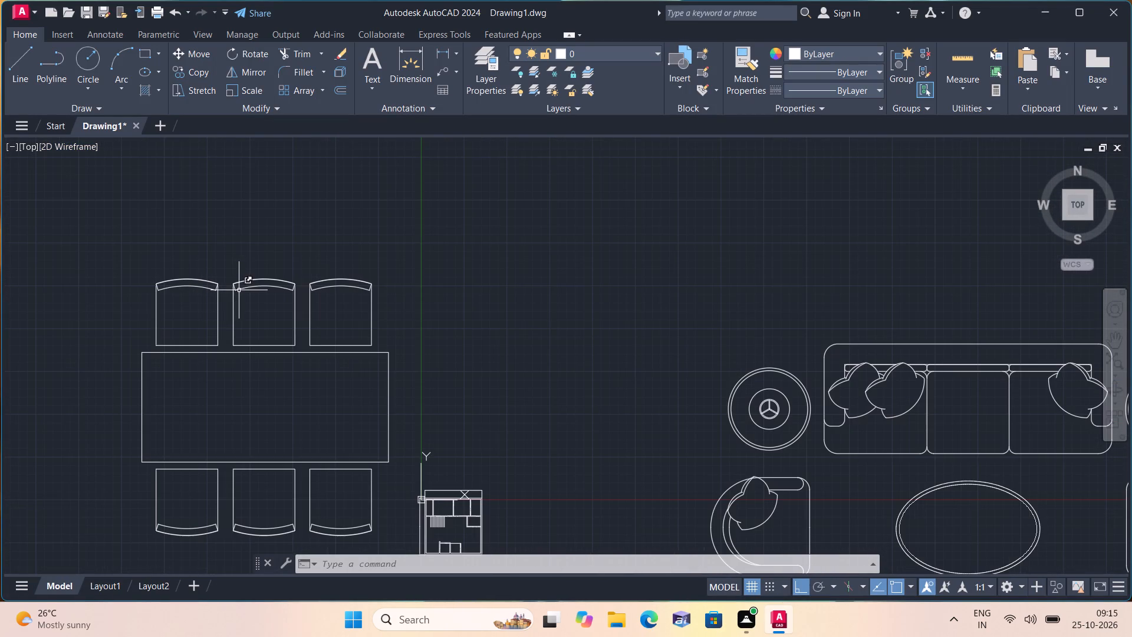
scroll(287, 385, "up", 2)
scroll(287, 385, "down", 1)
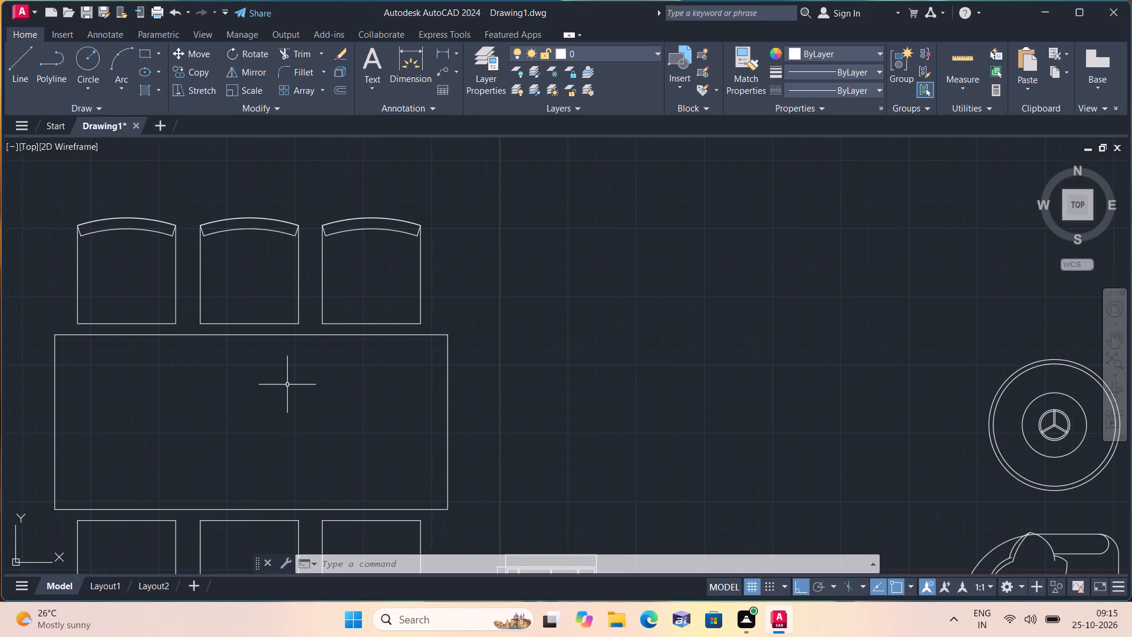
middle_click_drag(328, 426, 221, 309)
scroll(225, 314, "down", 1)
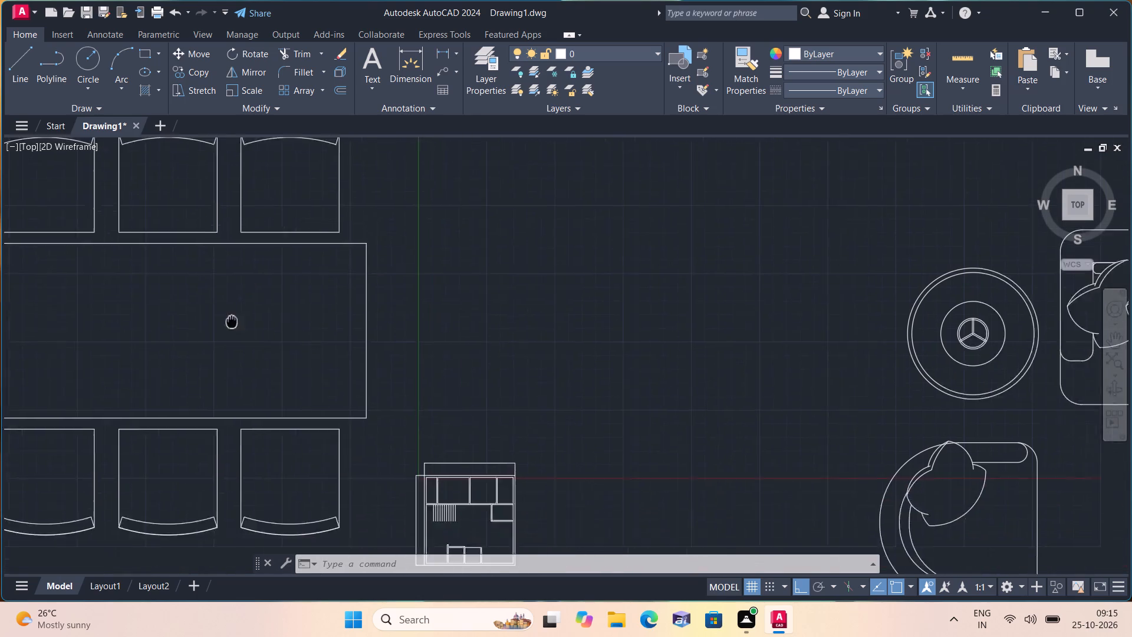
scroll(221, 308, "down", 1)
scroll(472, 441, "down", 1)
middle_click_drag(468, 426, 466, 270)
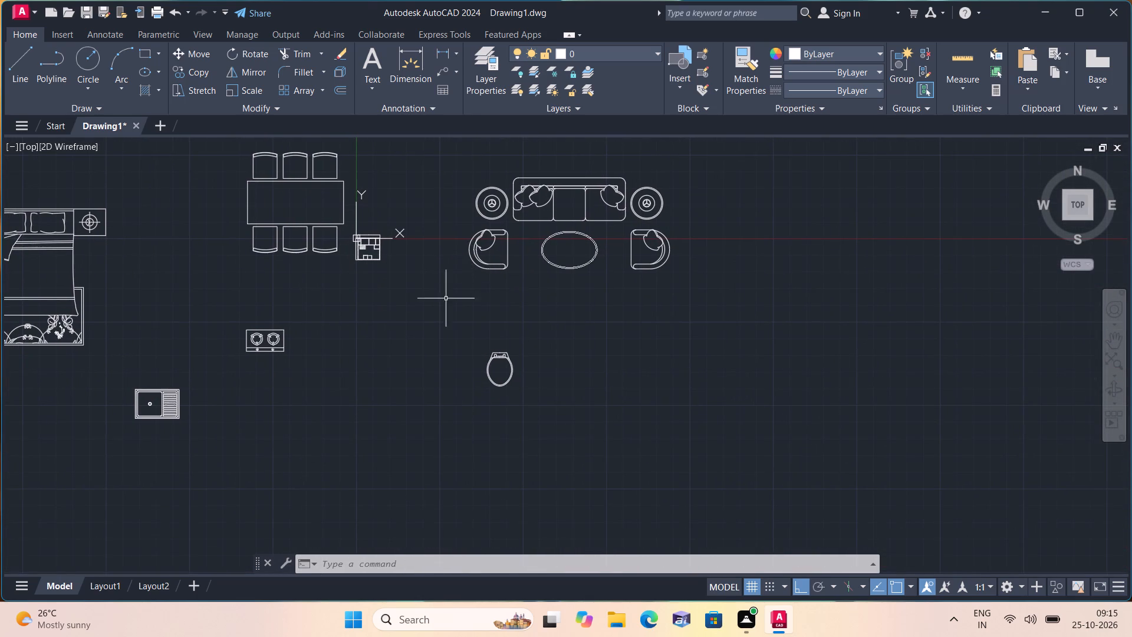
Rotate the double bed block with its side tables and rug by 180°.
scroll(117, 361, "down", 1)
middle_click_drag(122, 362, 351, 390)
scroll(304, 390, "up", 1)
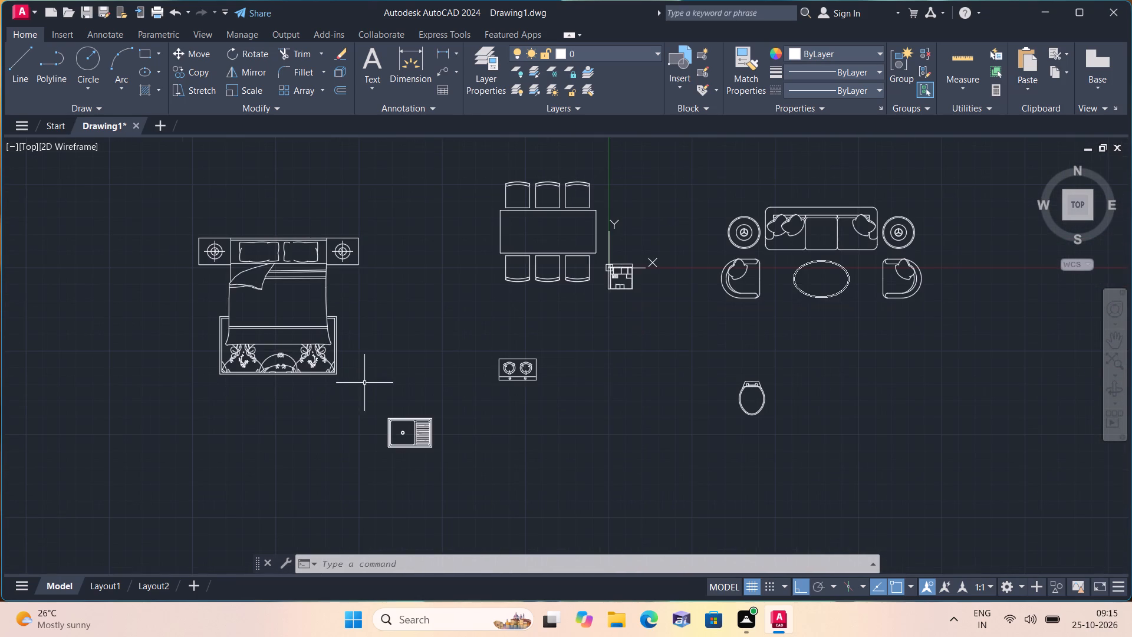
left_click(302, 283)
left_click(355, 363)
left_click_drag(372, 399, 367, 390)
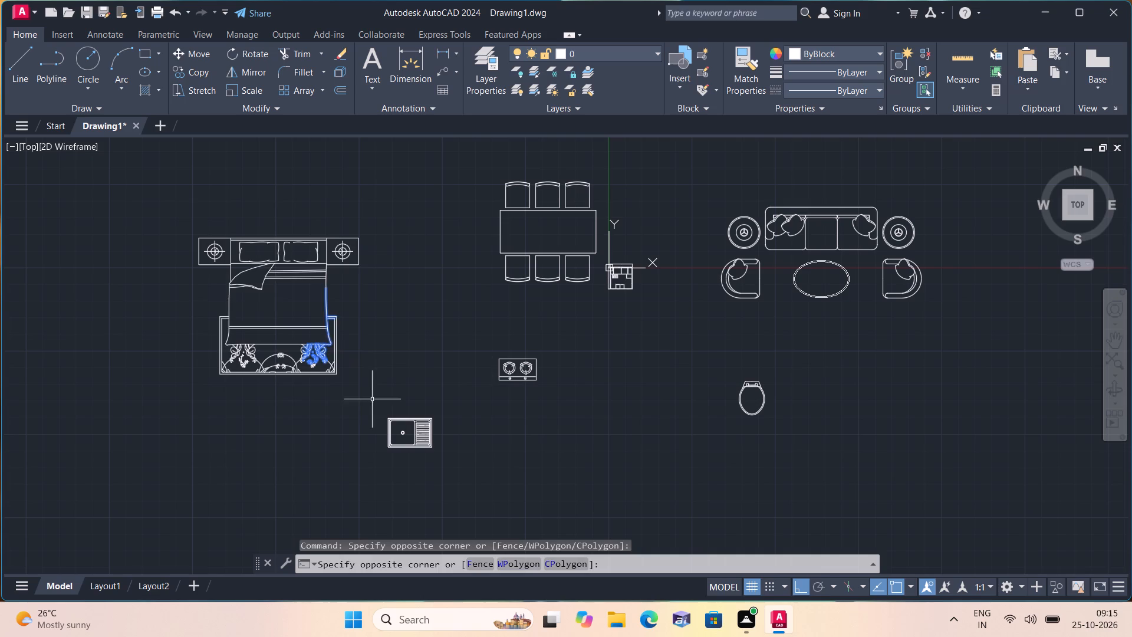
left_click(146, 195)
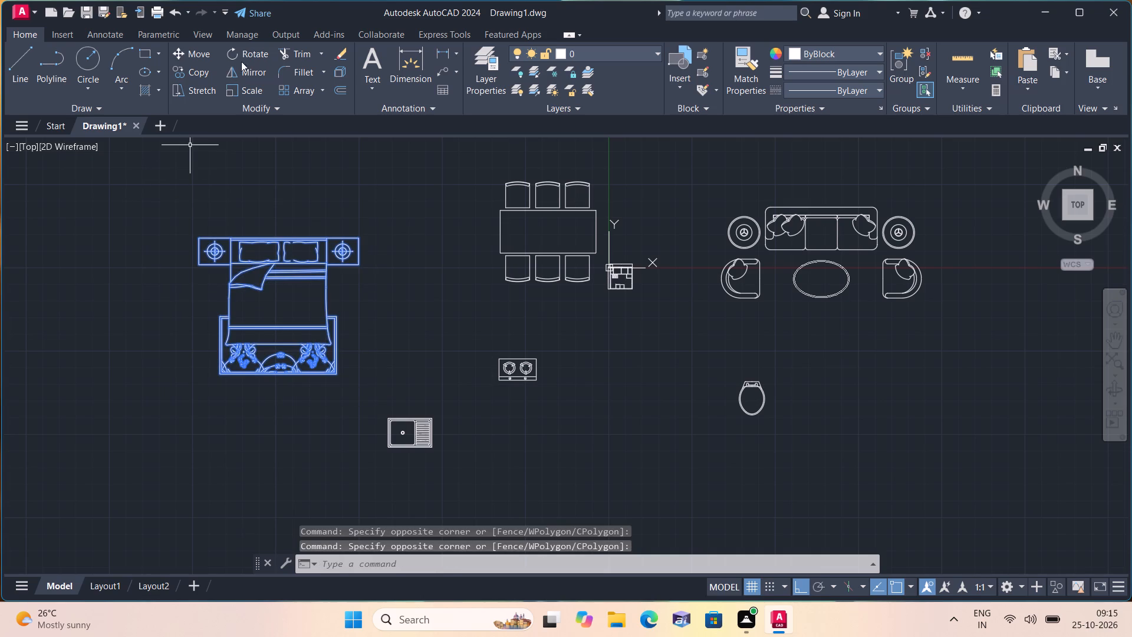
left_click(249, 52)
left_click(305, 332)
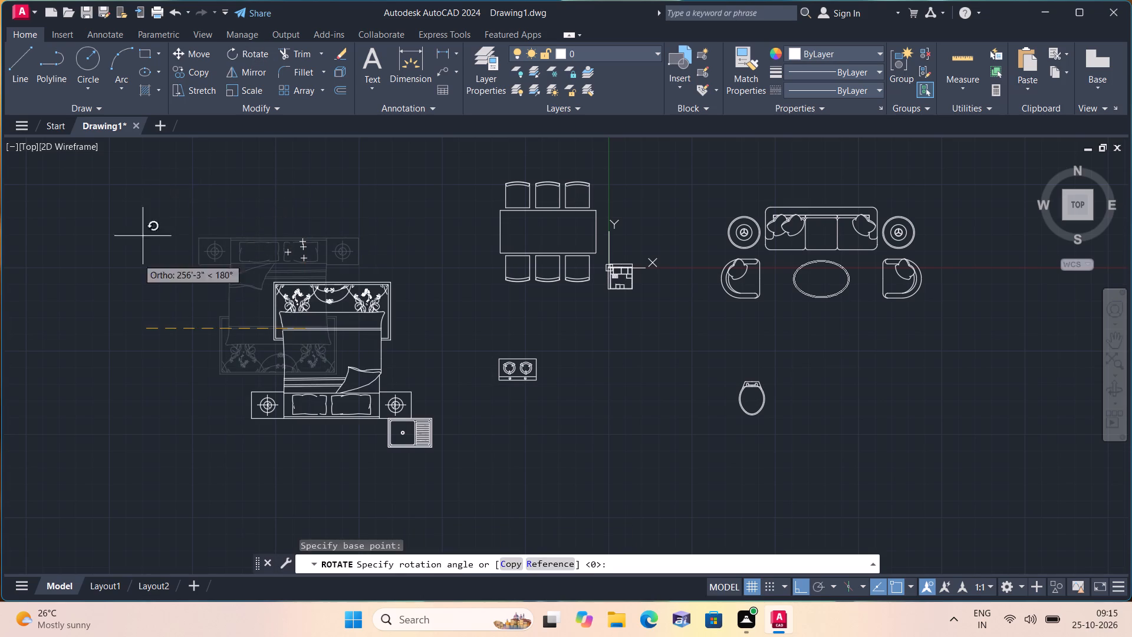
left_click(128, 303)
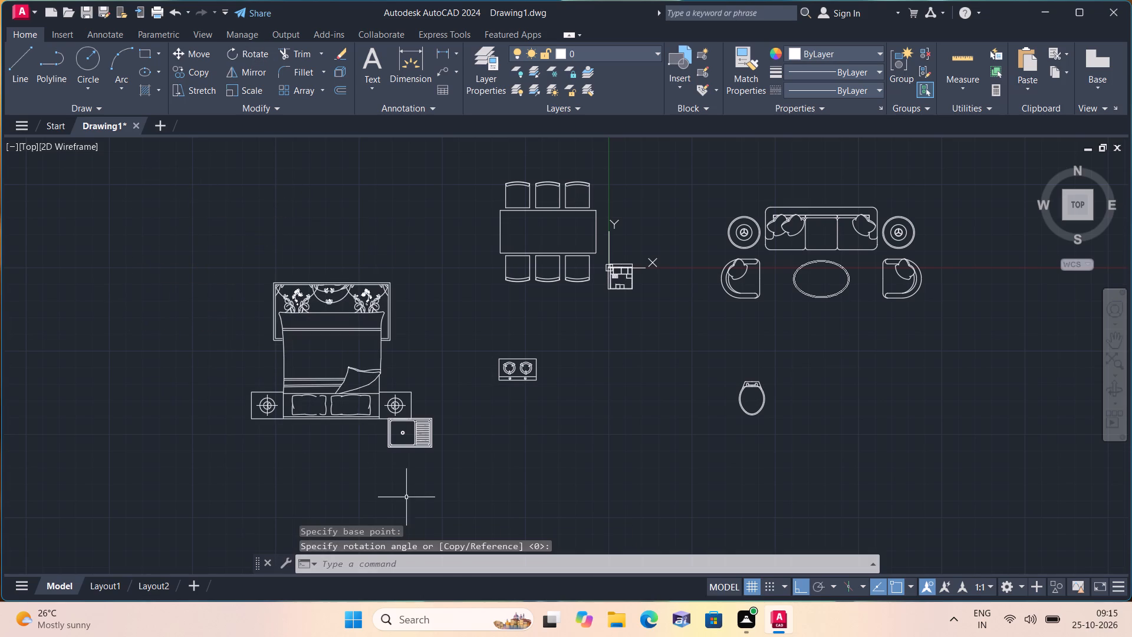
Rotate the kitchen sink block by 180° about a point just beside its drainboard end.
scroll(408, 497, "up", 2)
left_click(429, 344)
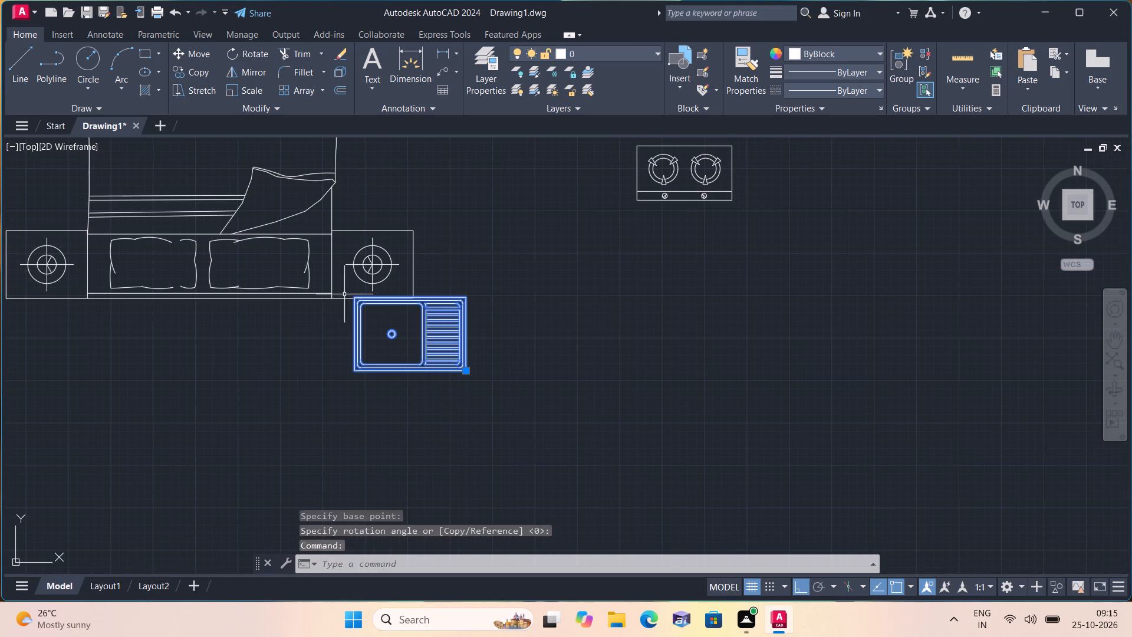
left_click(248, 52)
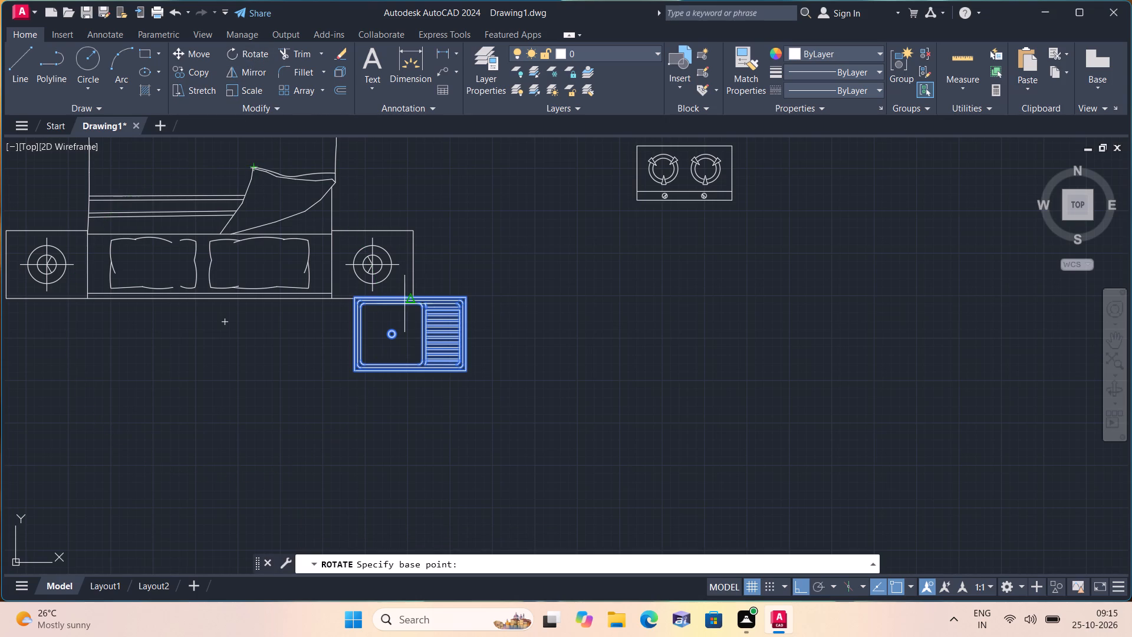
left_click(476, 360)
left_click(364, 411)
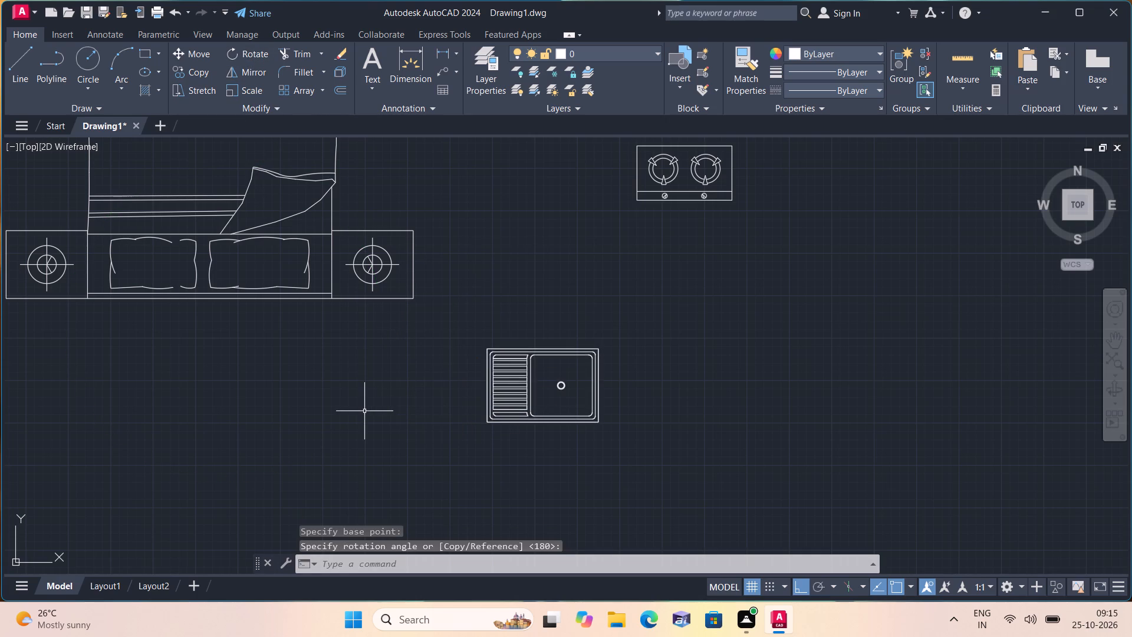
Rotate the two-burner cooktop block by 180° about a point near its front edge.
scroll(364, 411, "down", 1)
left_click(514, 215)
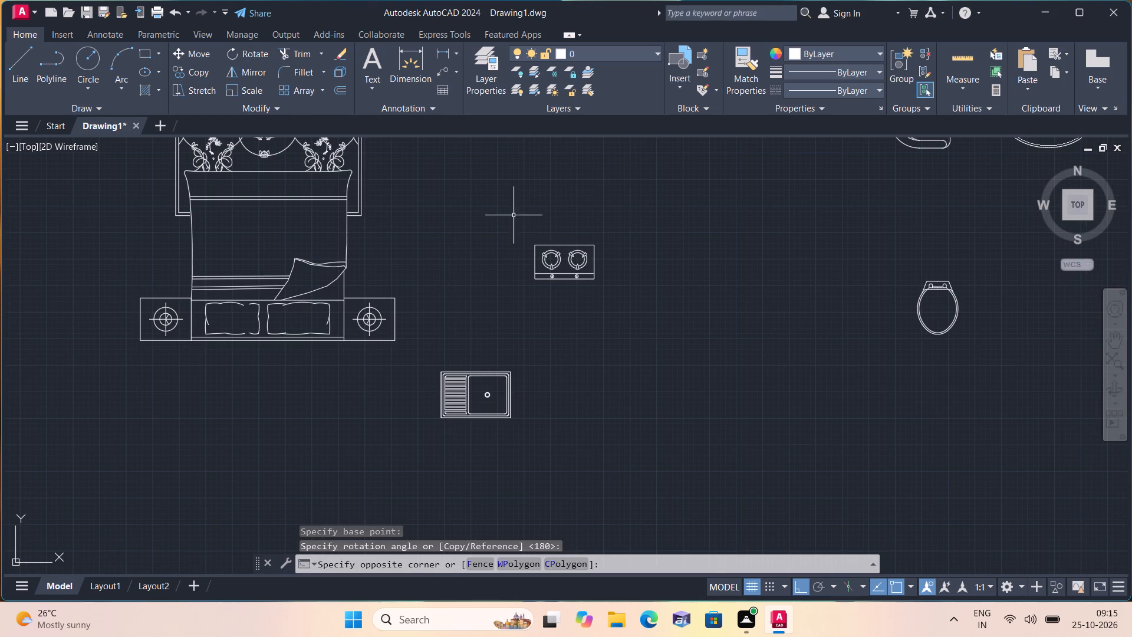
left_click(673, 313)
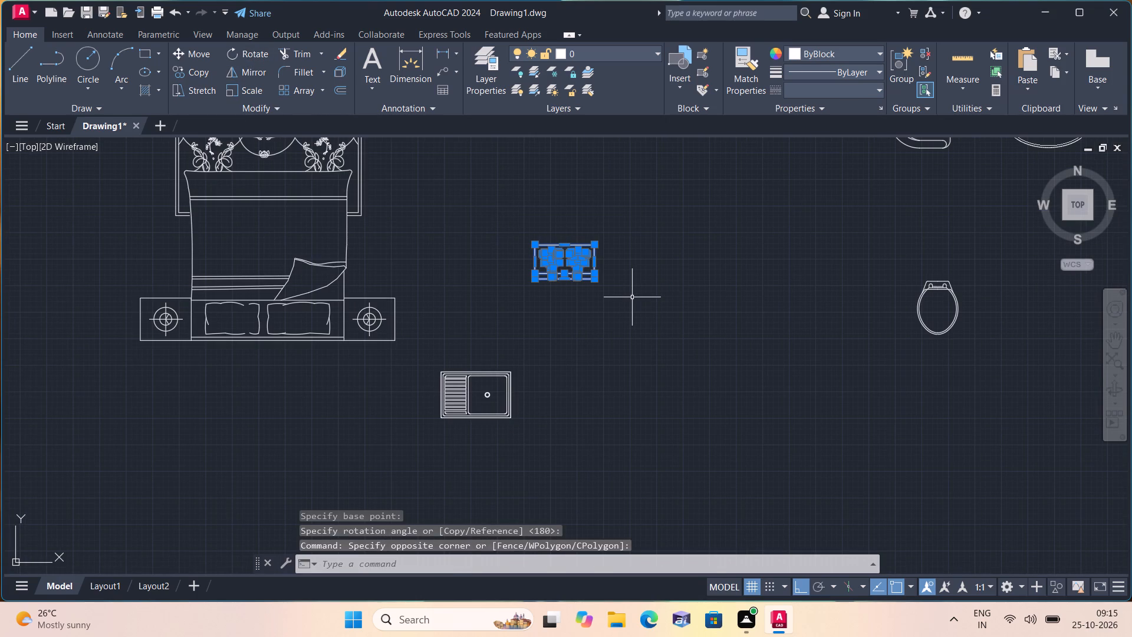
left_click(253, 50)
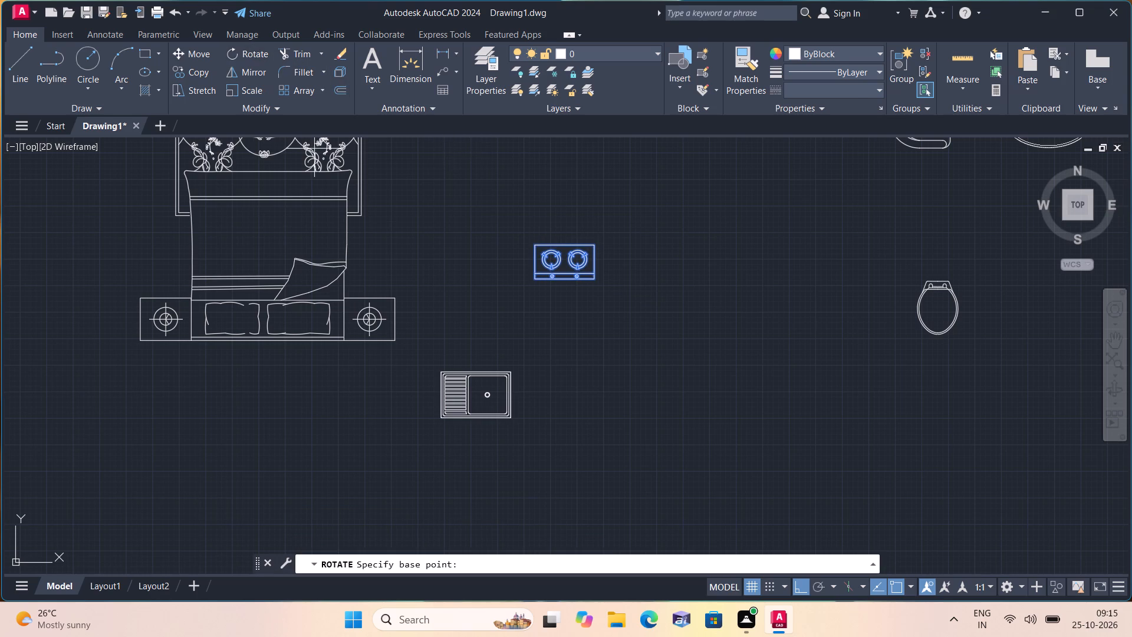
left_click_drag(546, 274, 547, 267)
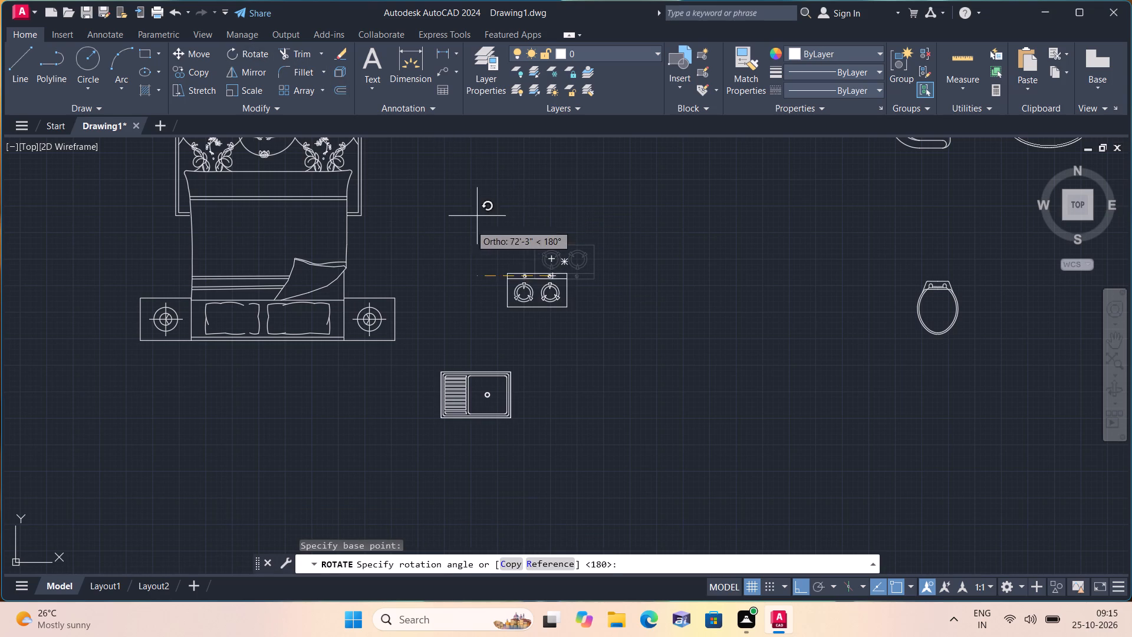
left_click(462, 264)
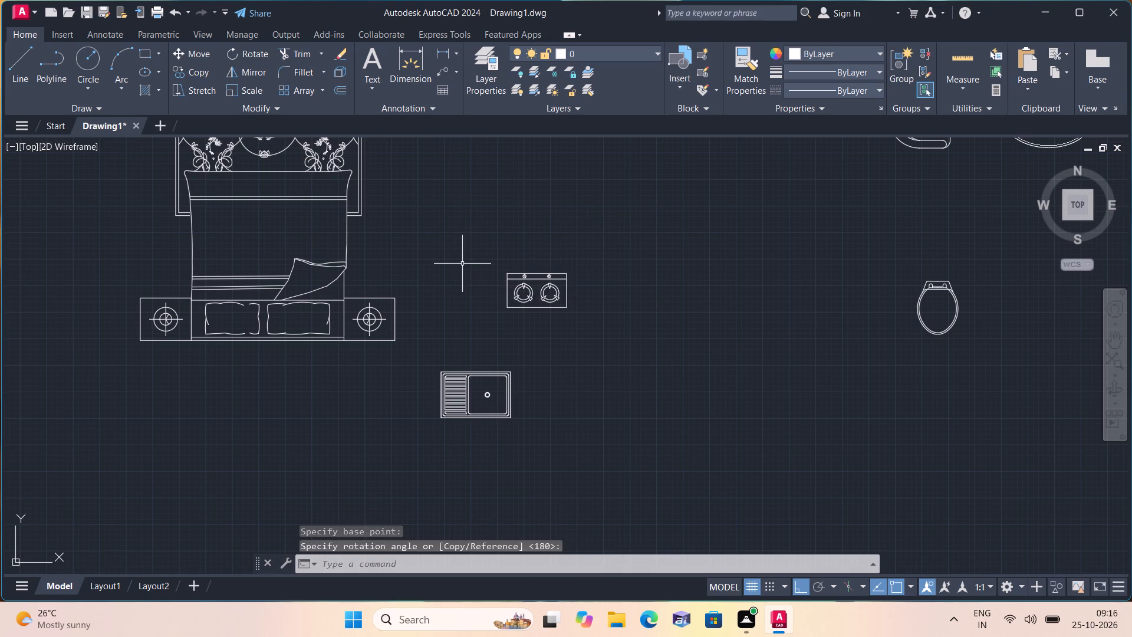
Delete the six-chair dining table set beside the floor plan.
scroll(462, 264, "down", 1)
middle_click_drag(462, 264, 436, 379)
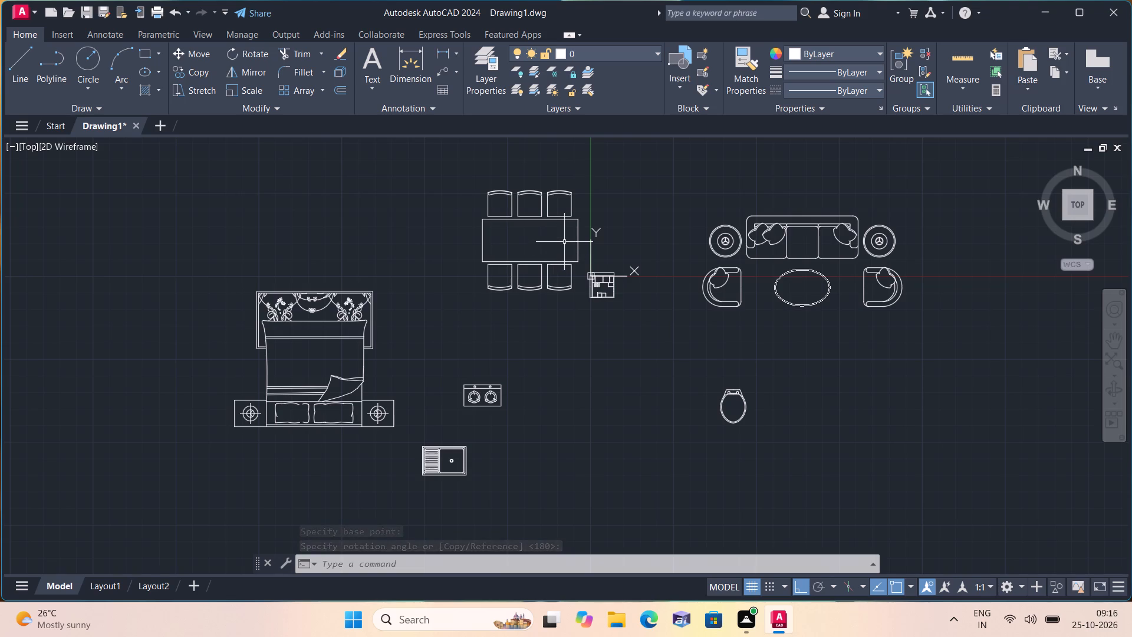
scroll(568, 246, "up", 1)
scroll(558, 295, "up", 1)
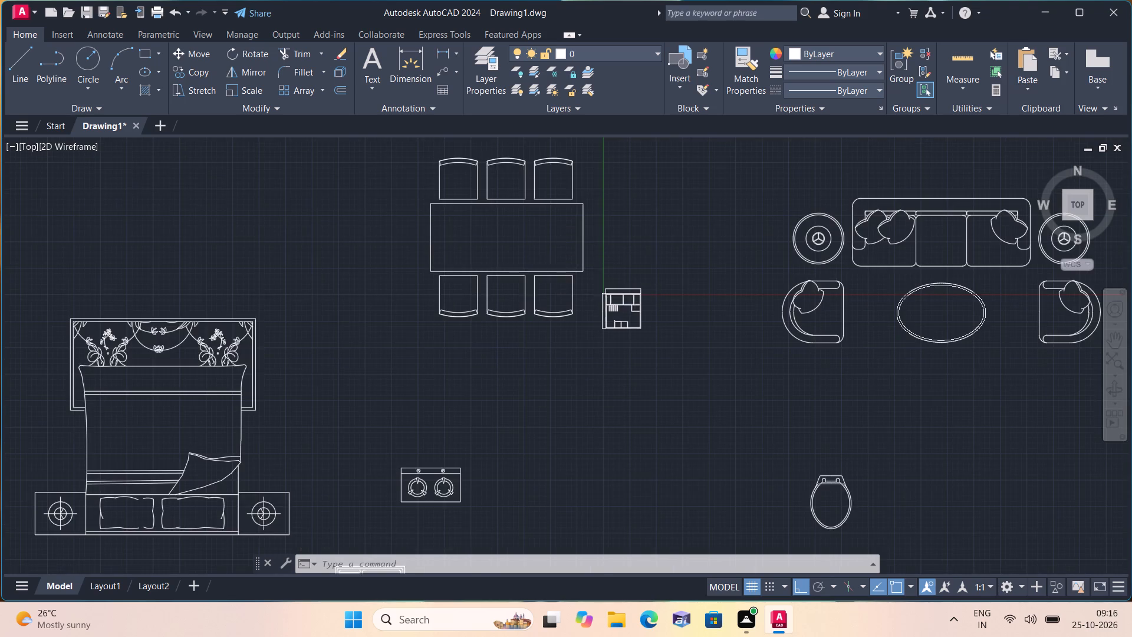
left_click(600, 359)
middle_click_drag(483, 267, 513, 349)
scroll(496, 308, "down", 1)
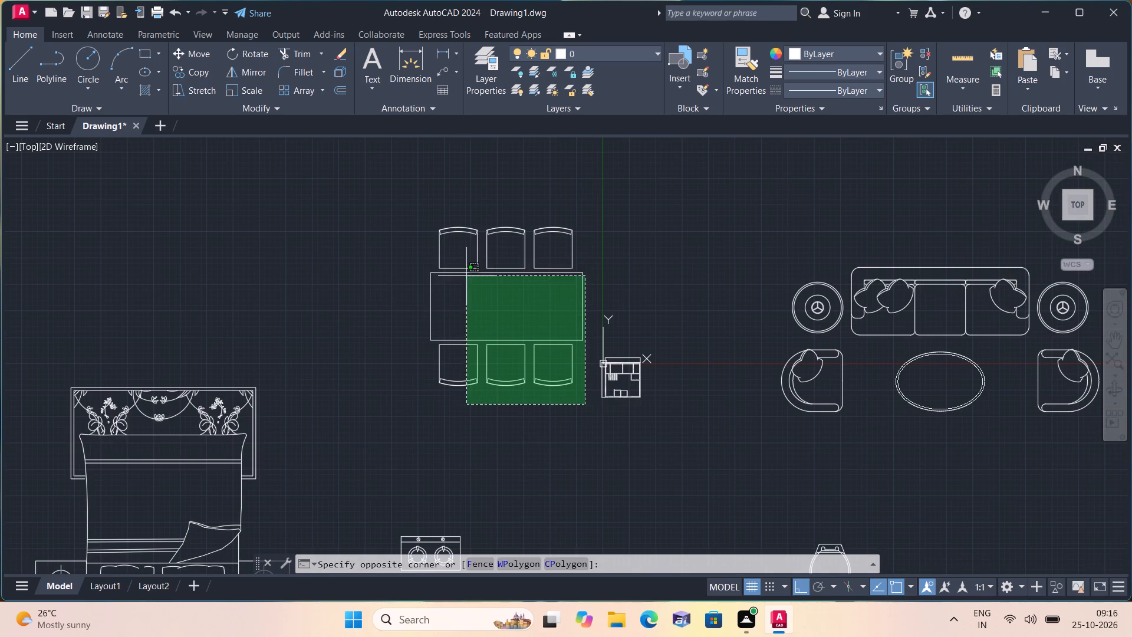
left_click(402, 211)
key("Delete")
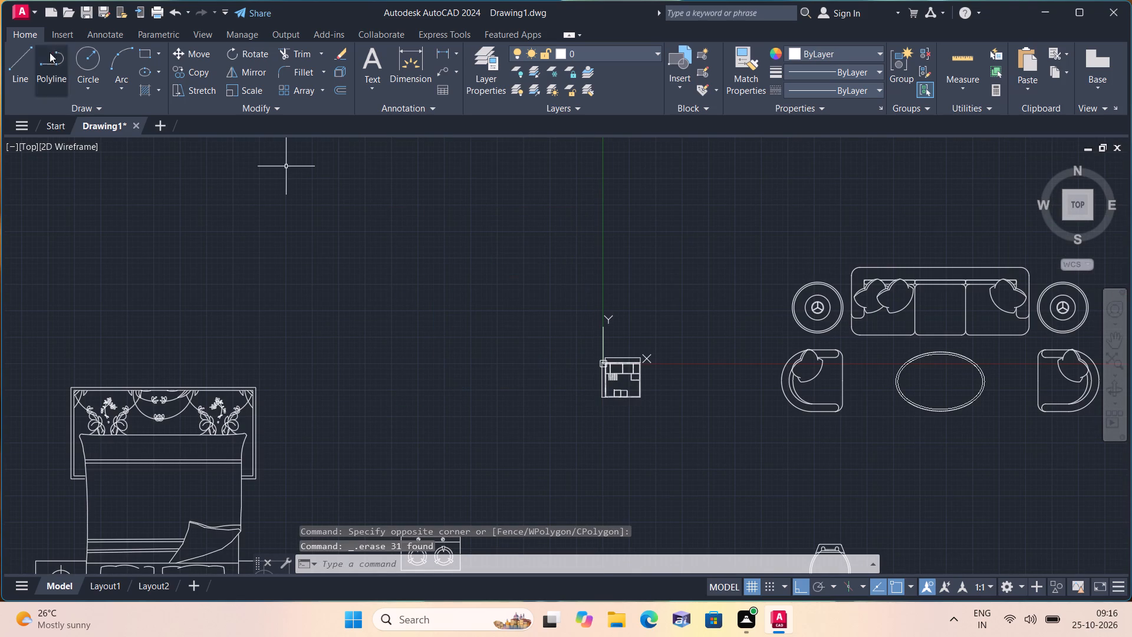
Open the recent drawing dining_sets.dwg and copy its rectangular dining set with eight chairs.
left_click(24, 11)
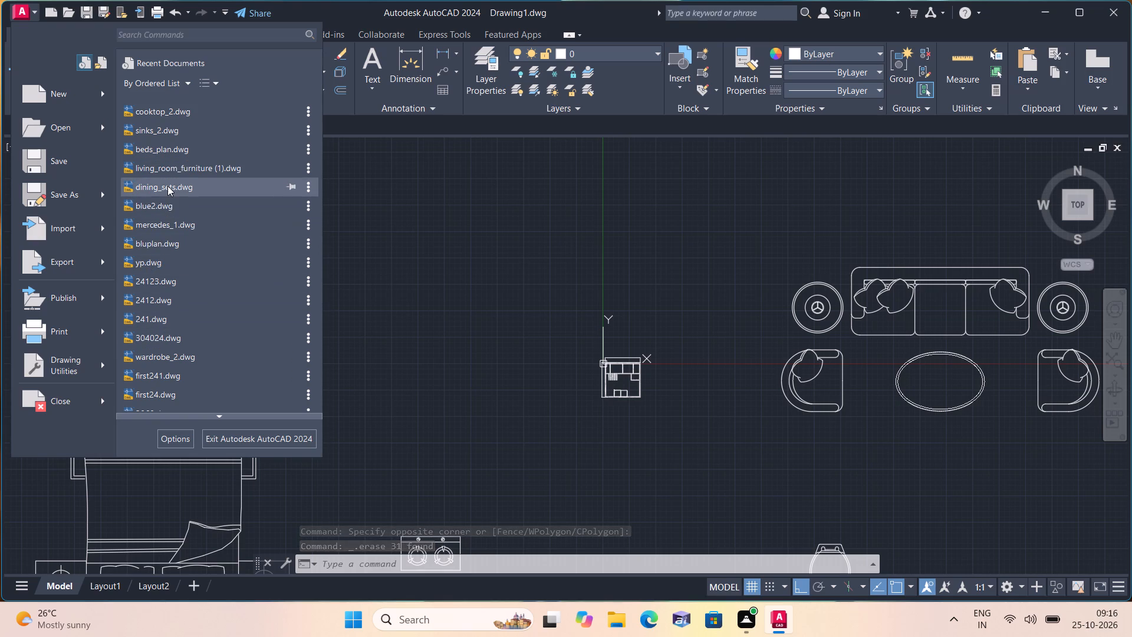
left_click(167, 185)
scroll(338, 260, "down", 4)
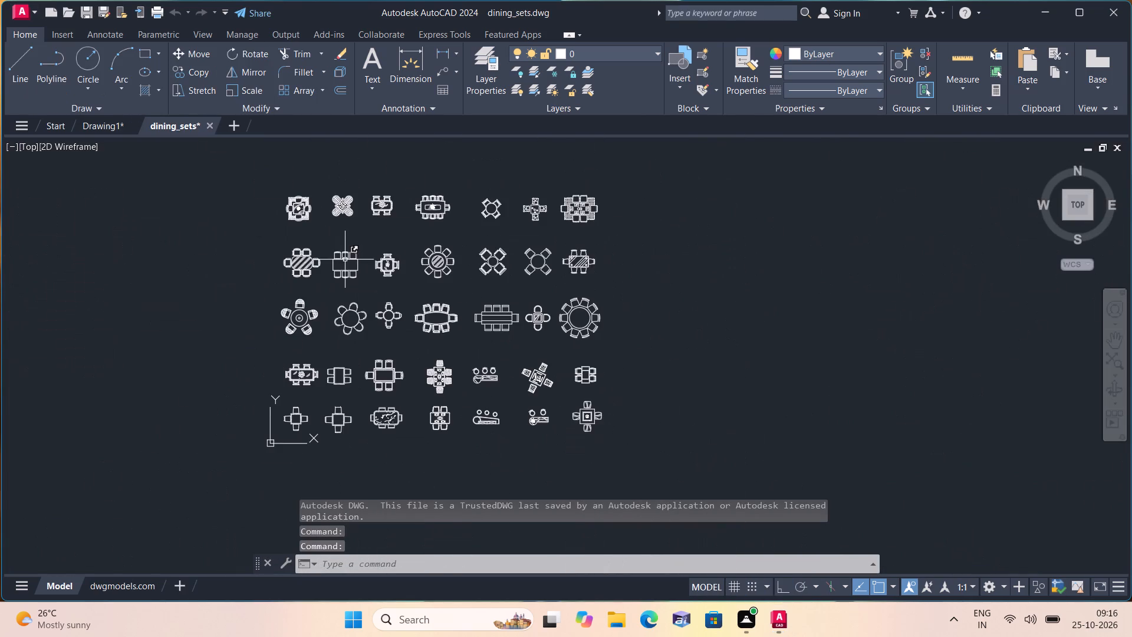
scroll(526, 332, "up", 3)
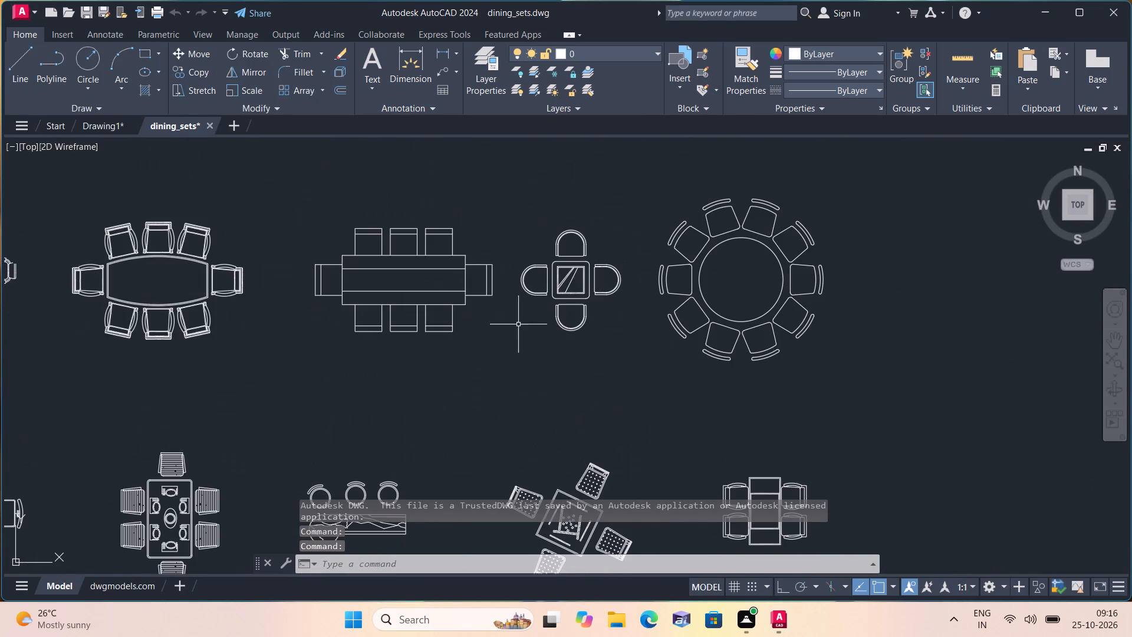
left_click_drag(498, 339, 489, 326)
left_click(311, 203)
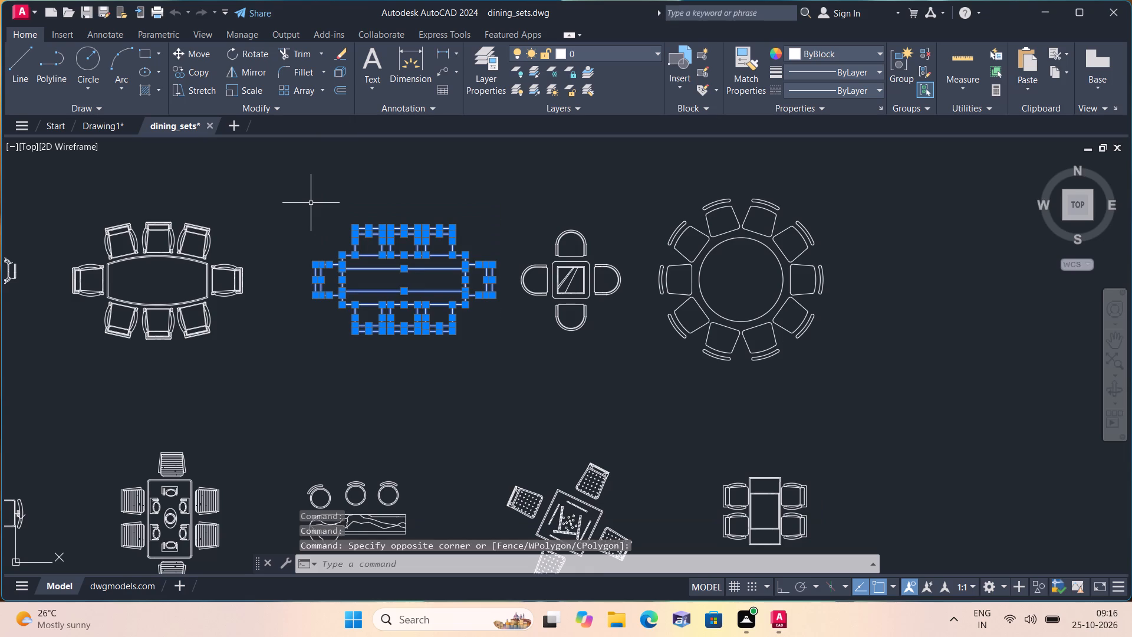
key("ctrl+c")
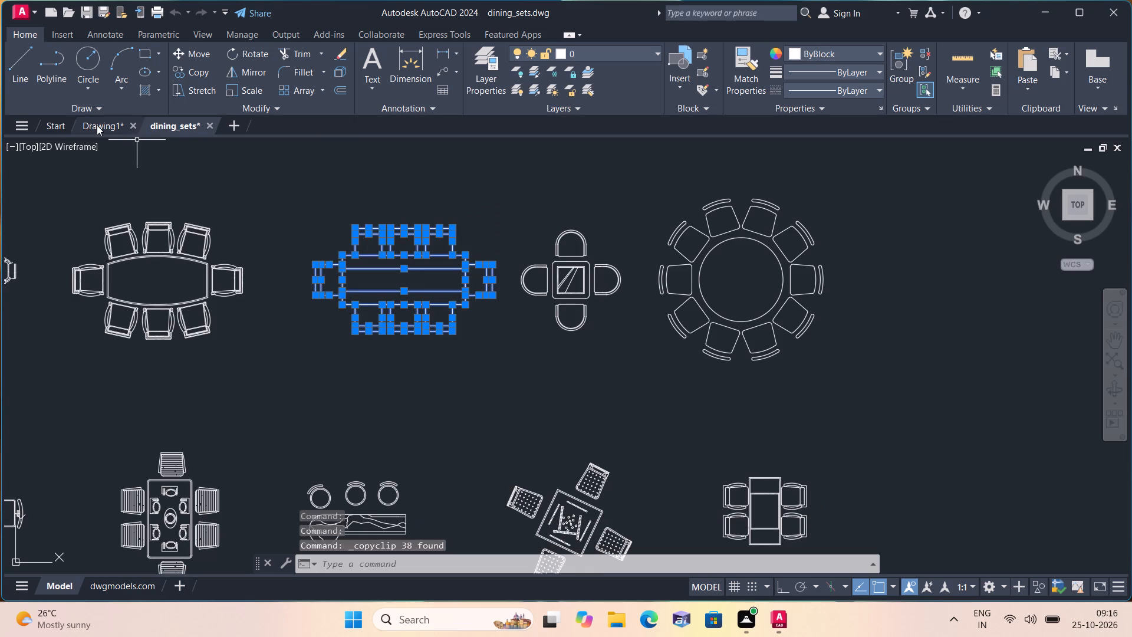
Paste the copied eight-chair dining set into Drawing1, in the free area between the bed and the floor plan, above them.
left_click(97, 125)
key("ctrl+v")
scroll(149, 175, "down", 1)
left_click(227, 233)
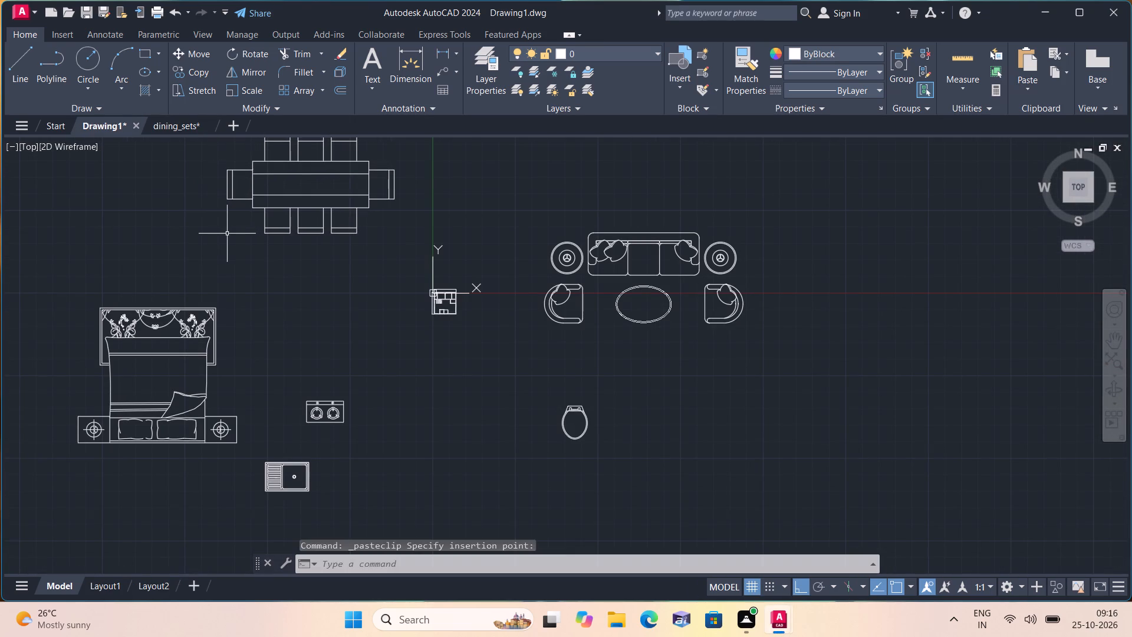
Delete the two lengthwise lines running across the pasted dining table's top.
scroll(312, 143, "up", 2)
middle_click_drag(307, 199, 330, 254)
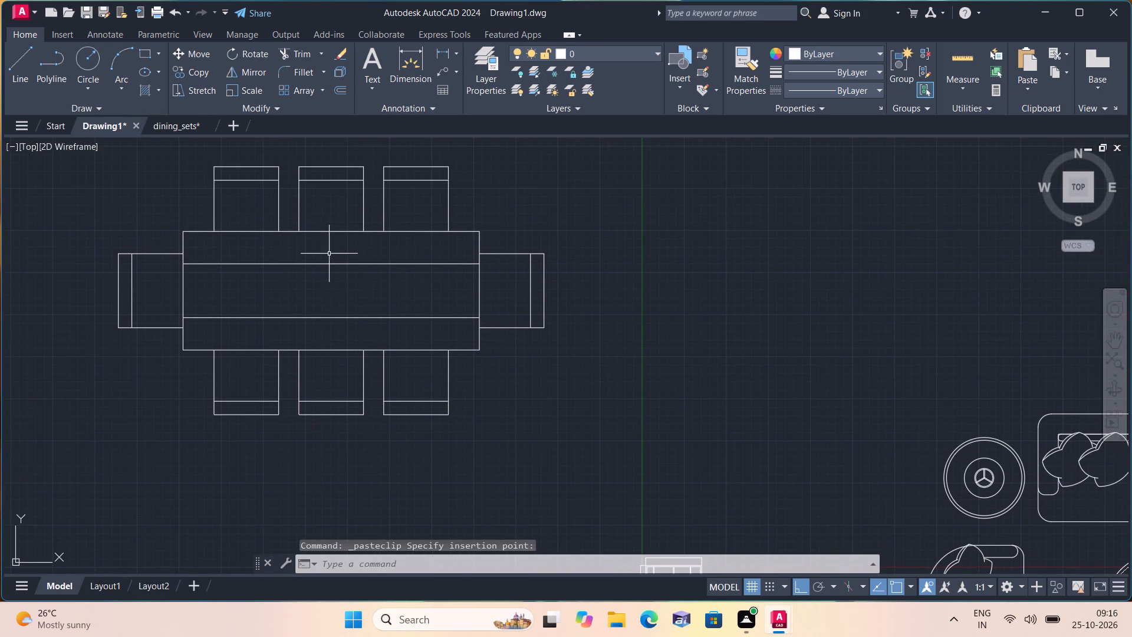
left_click_drag(348, 323, 349, 314)
left_click(335, 247)
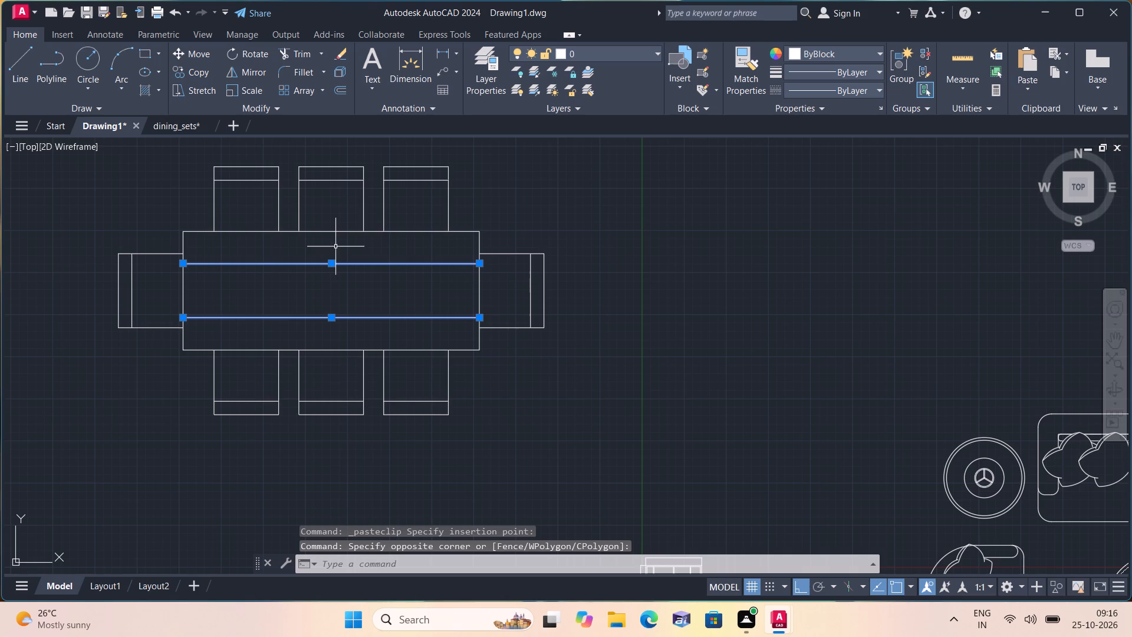
key("Delete")
Rotate the toilet fixture 270 degrees with Ortho on, so that its bowl points west and its hinge side faces east.
scroll(338, 249, "down", 1)
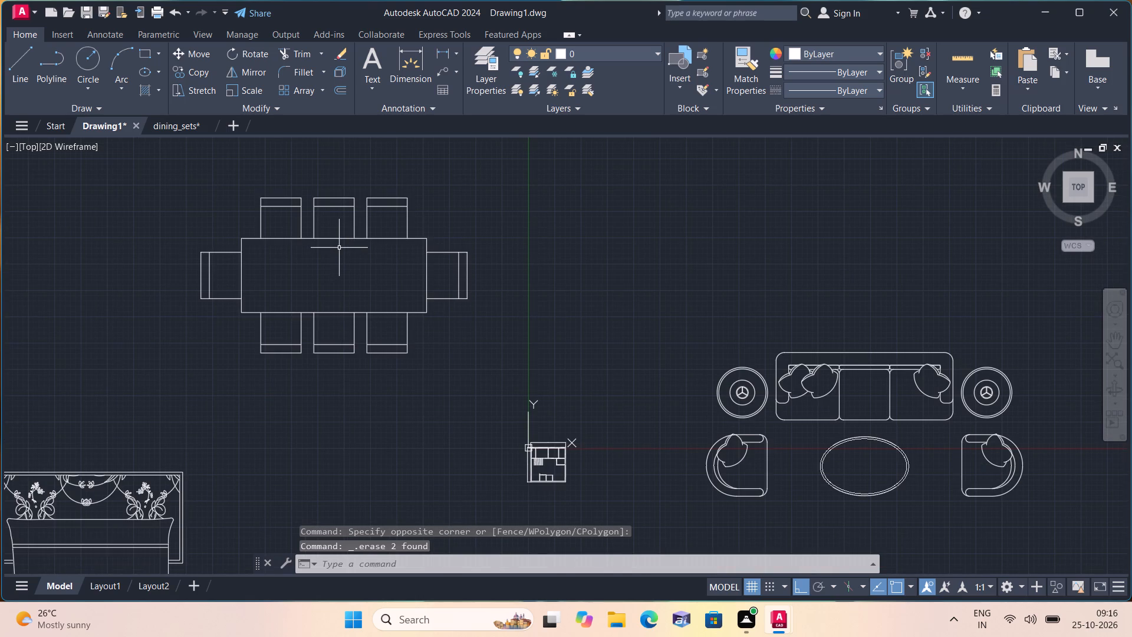
scroll(404, 290, "down", 2)
middle_click_drag(414, 310, 377, 272)
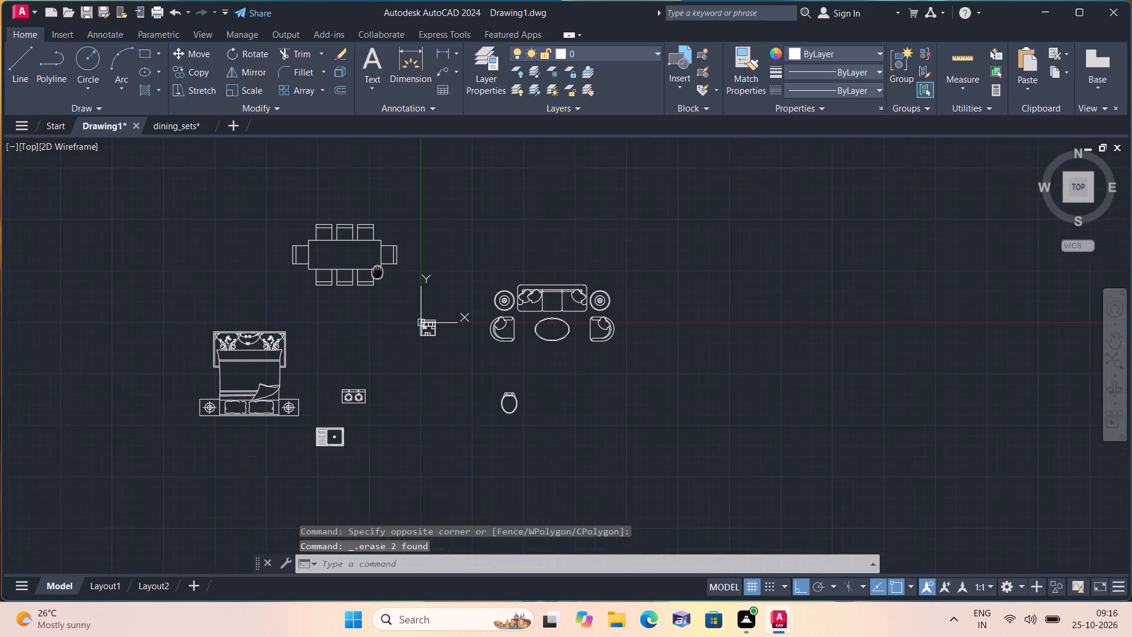
scroll(378, 270, "down", 1)
scroll(508, 373, "up", 3)
left_click(470, 364)
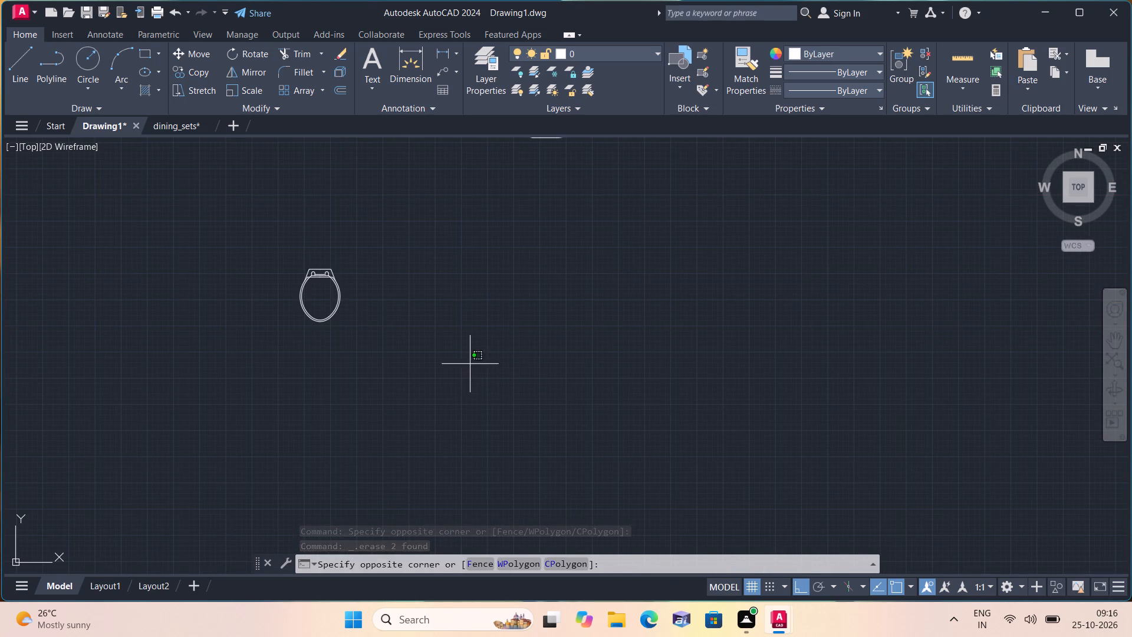
left_click(291, 260)
left_click(249, 49)
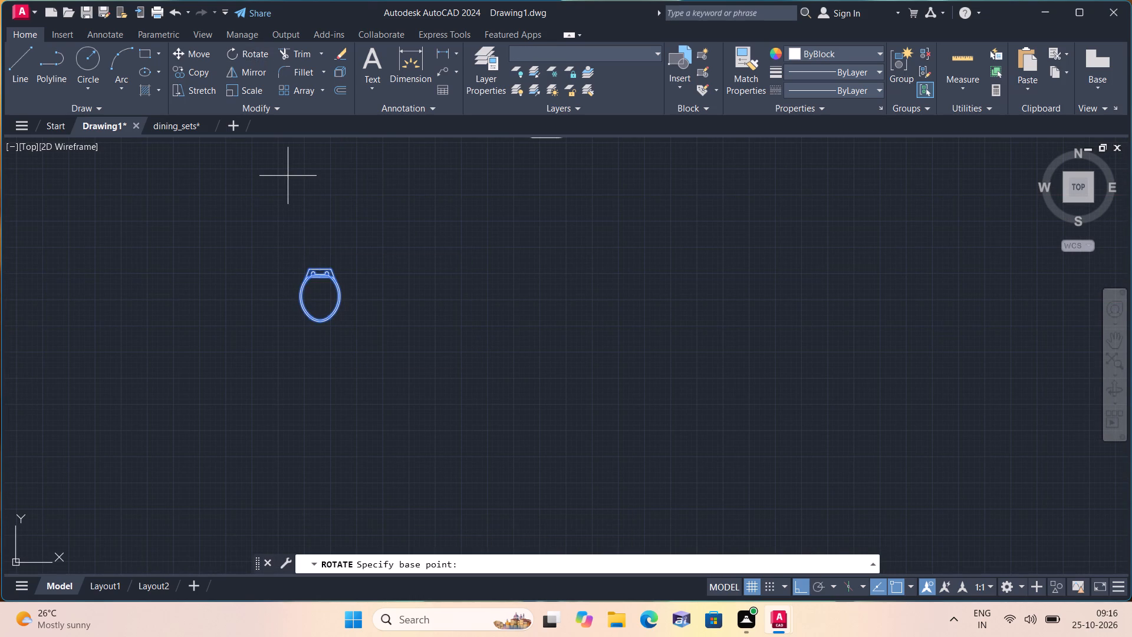
left_click(315, 279)
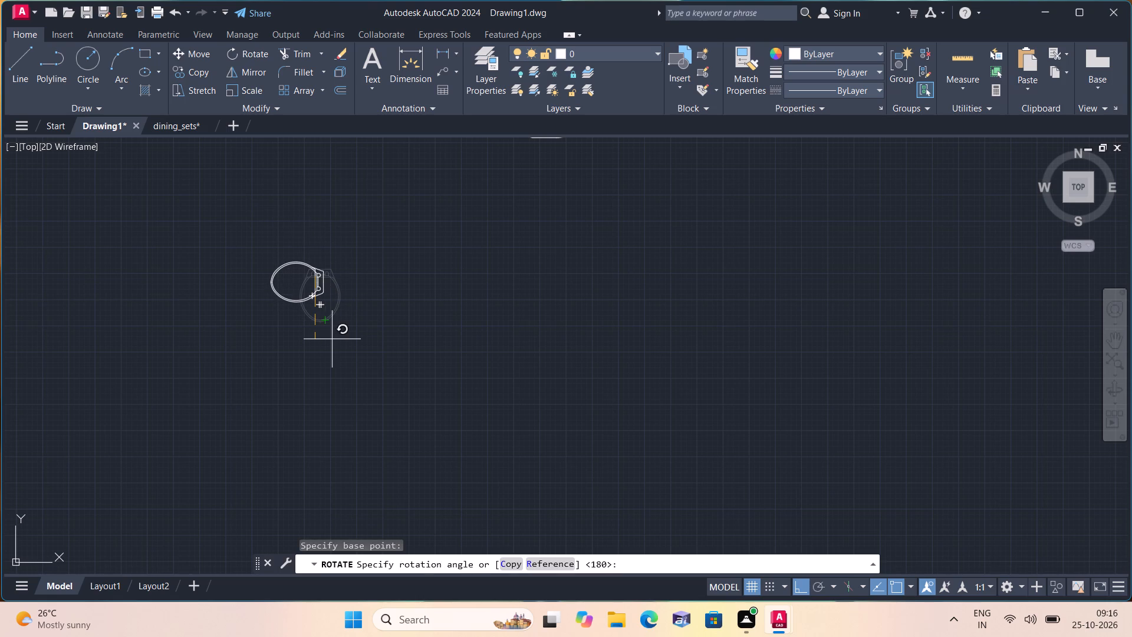
left_click(326, 344)
Rotate the whole sofa set, with its armchairs, side tables and oval table, 270 degrees about the middle of the sofa.
scroll(326, 344, "down", 1)
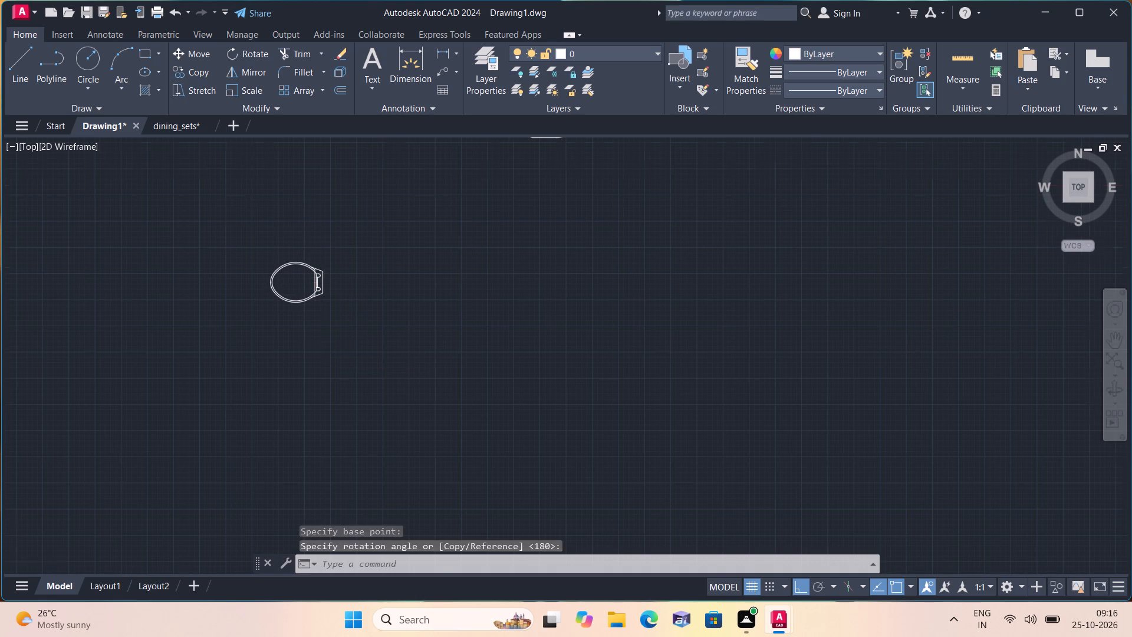
scroll(326, 344, "down", 1)
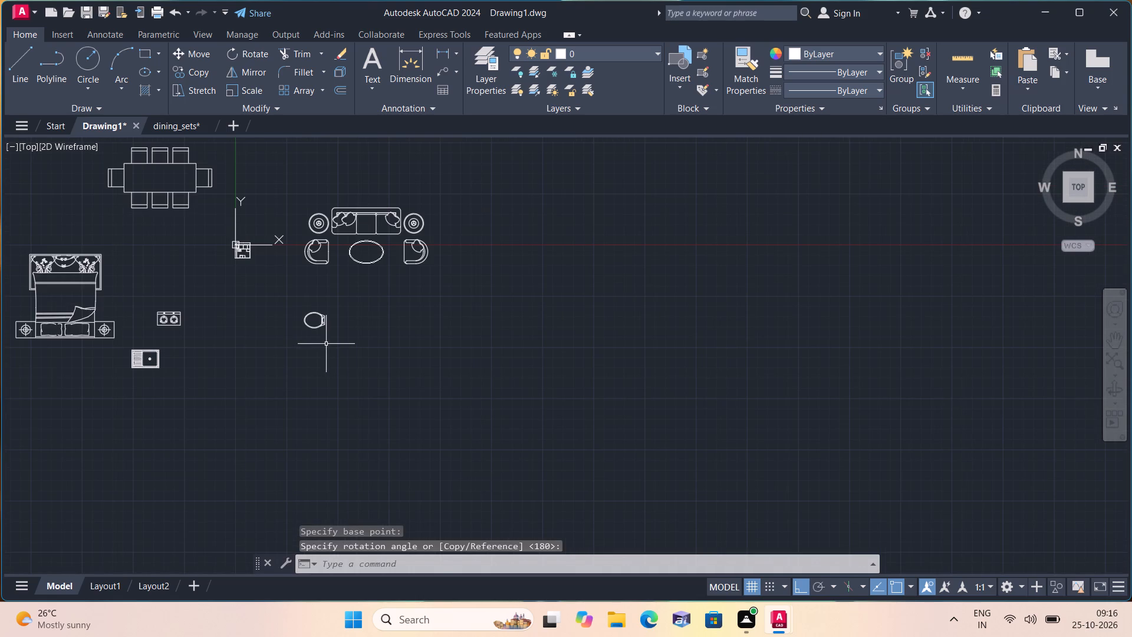
scroll(326, 344, "down", 3)
scroll(314, 334, "up", 5)
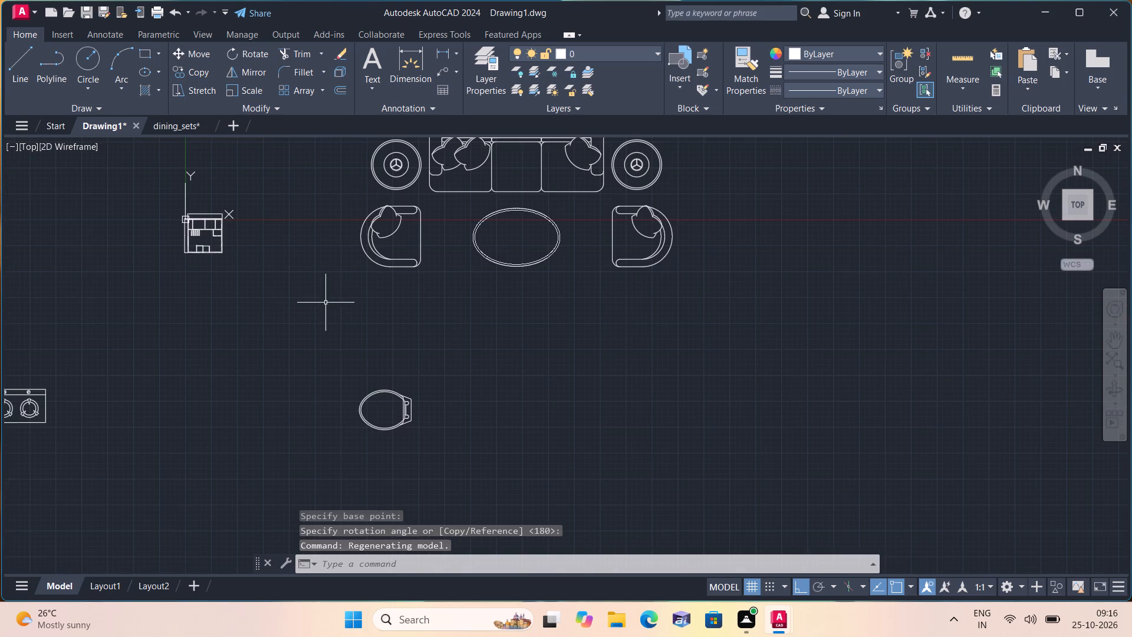
middle_click_drag(335, 197, 285, 317)
left_click(299, 203)
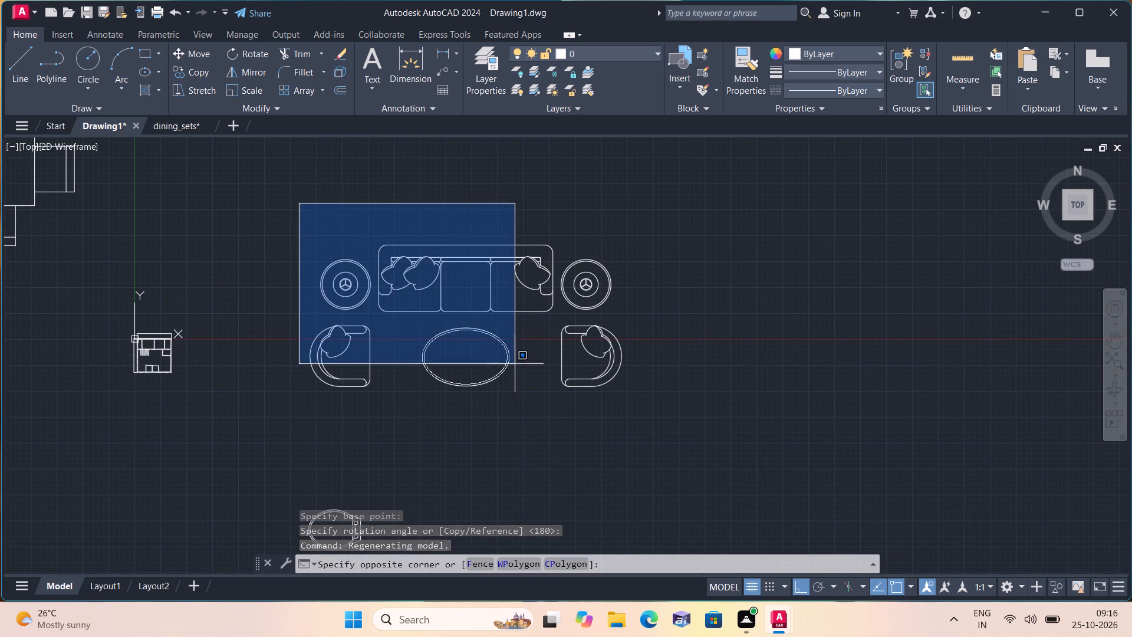
left_click(702, 439)
left_click(260, 50)
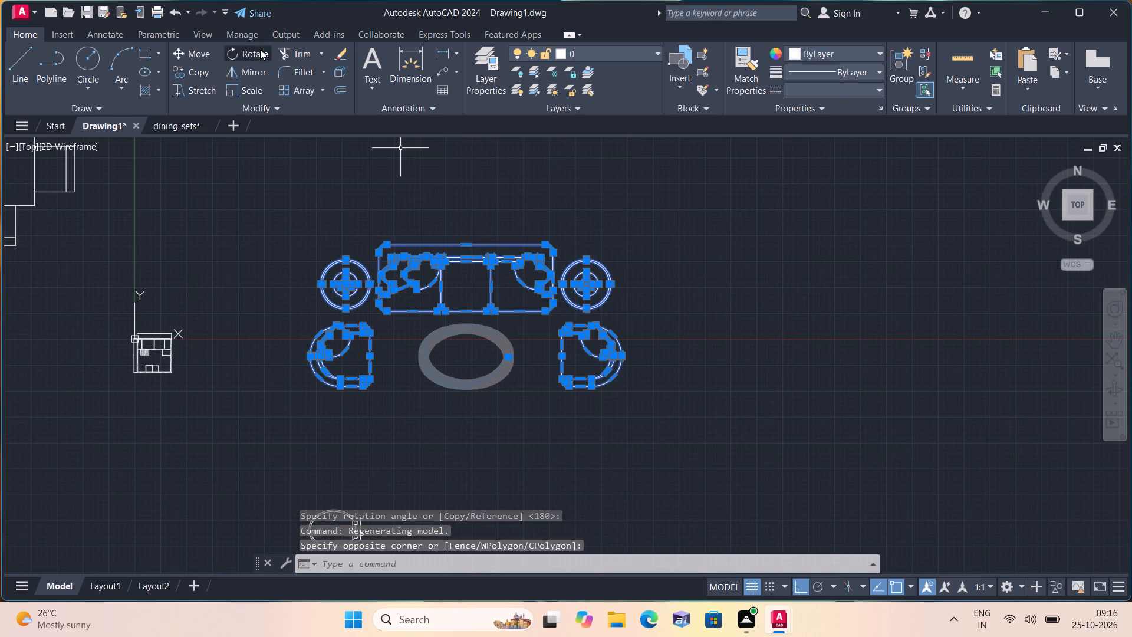
left_click(463, 278)
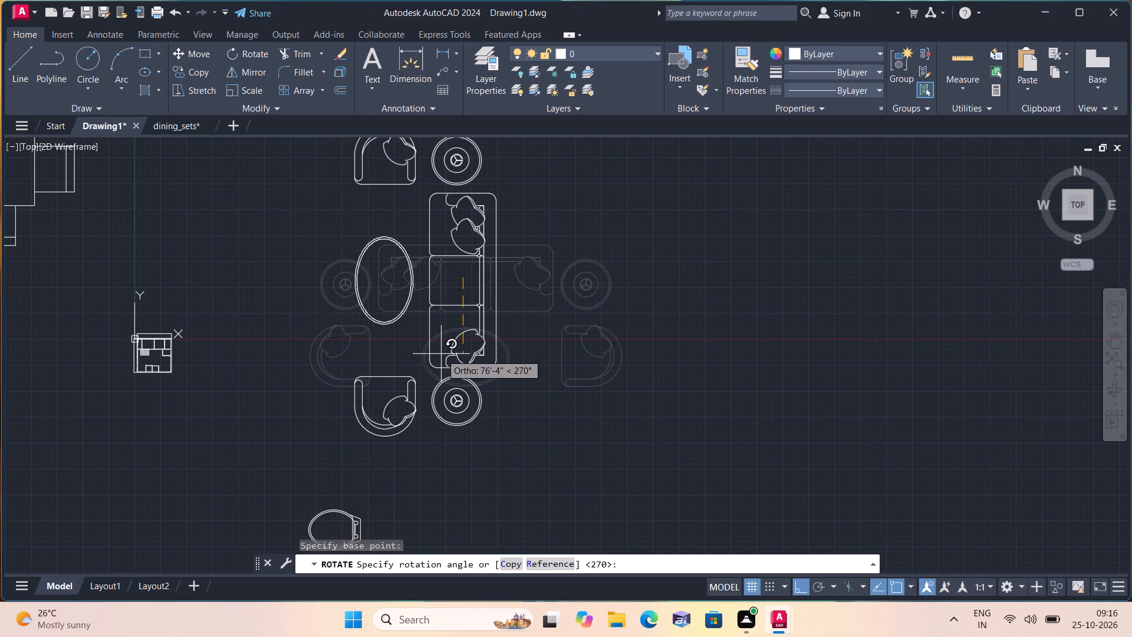
left_click(441, 354)
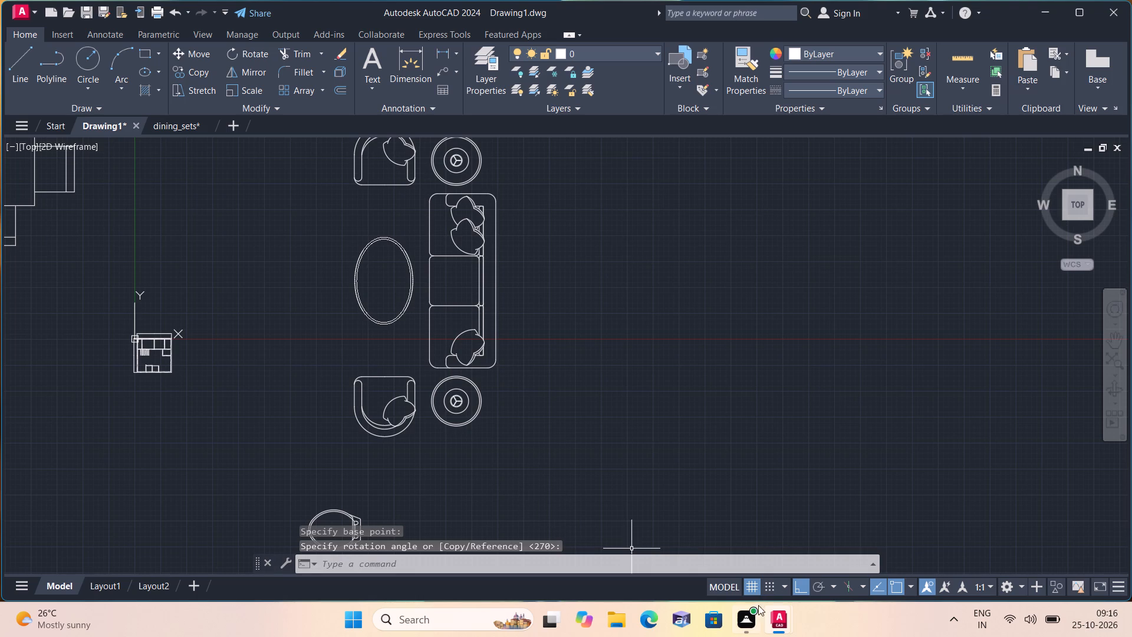
Turn Ortho off and move the toilet close to the floor plan, into the free space just east of it.
left_click(796, 585)
scroll(570, 457, "down", 1)
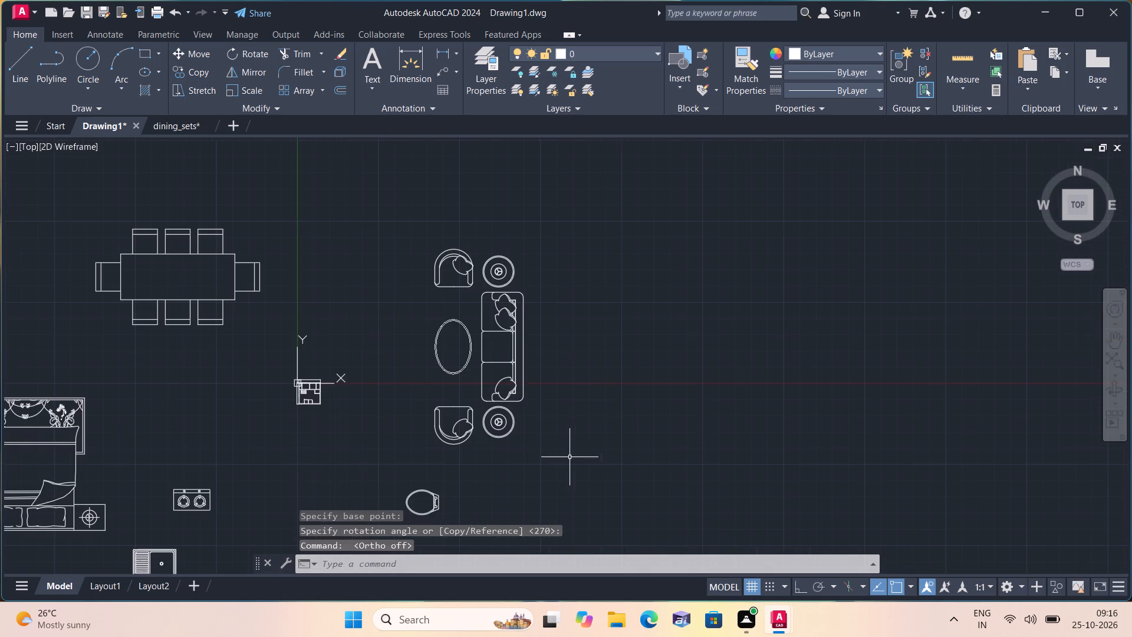
scroll(476, 431, "down", 1)
scroll(371, 432, "up", 2)
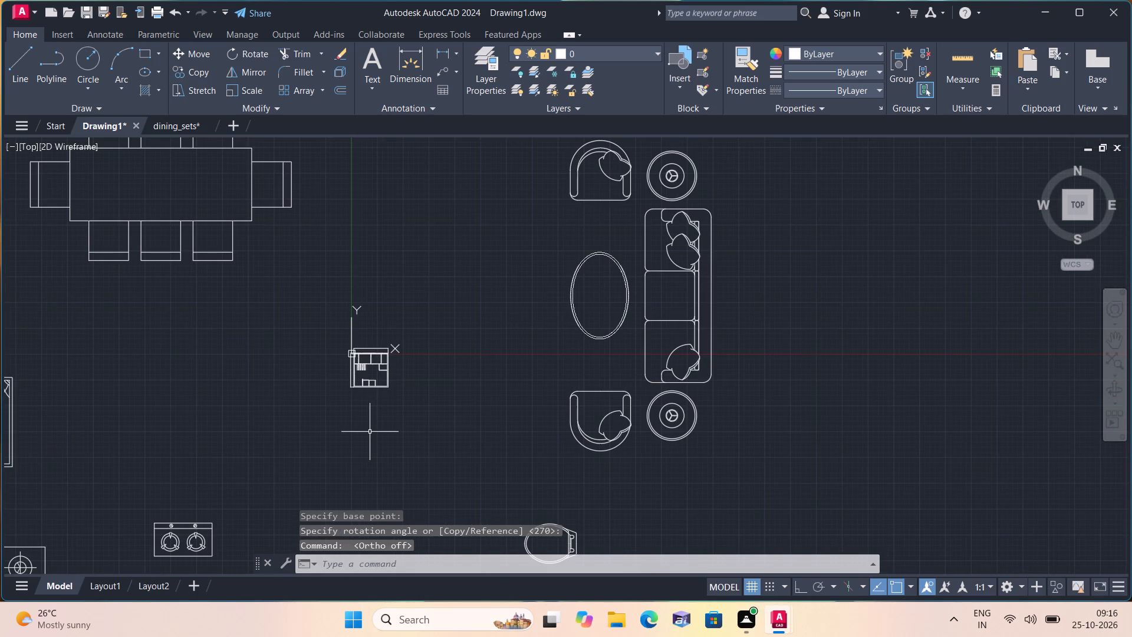
scroll(375, 422, "up", 1)
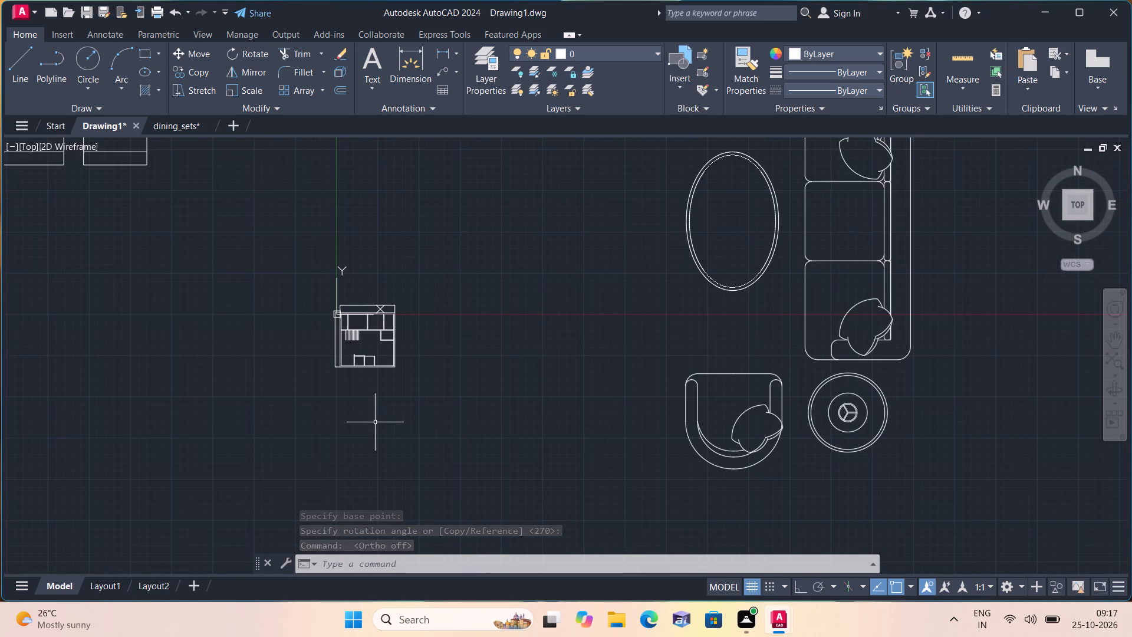
scroll(375, 422, "down", 3)
scroll(396, 455, "up", 2)
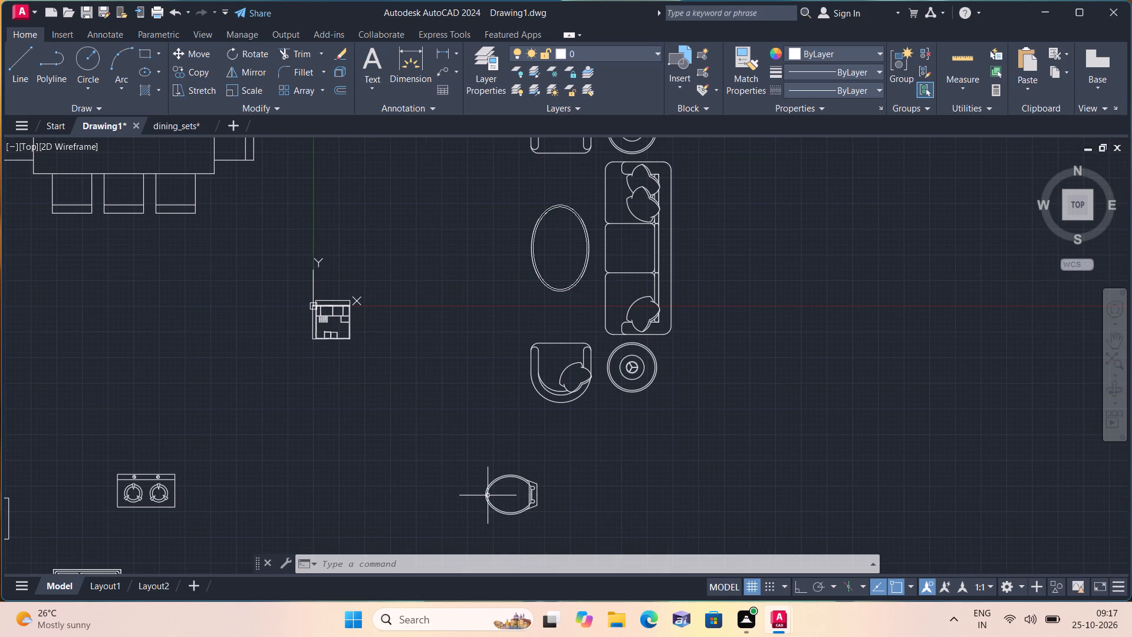
left_click_drag(569, 524, 566, 518)
left_click(458, 432)
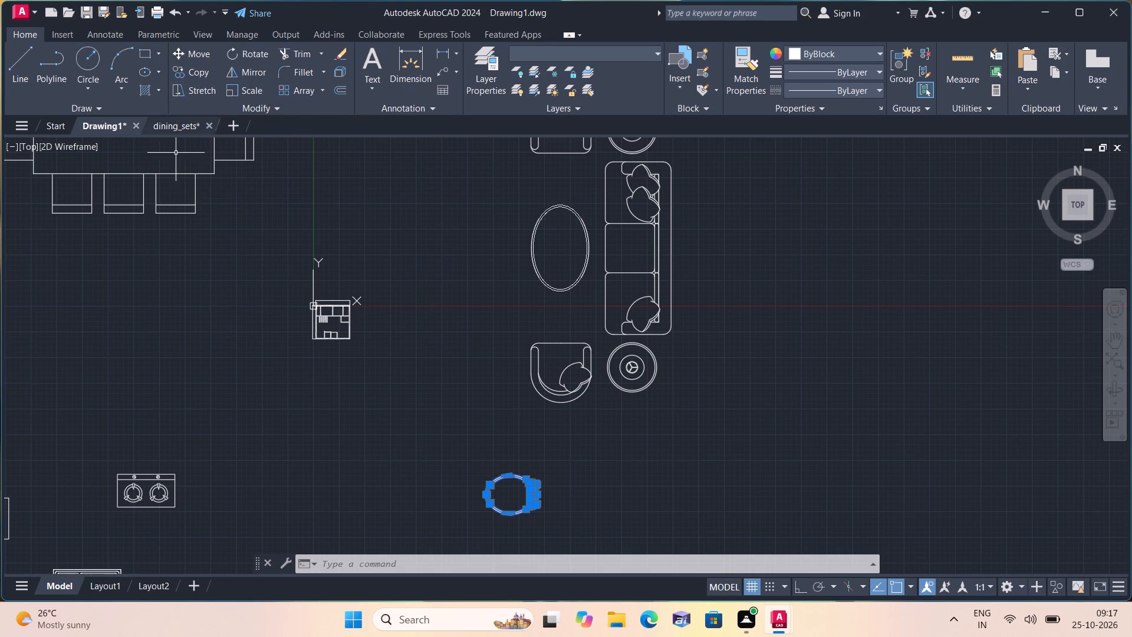
left_click(197, 58)
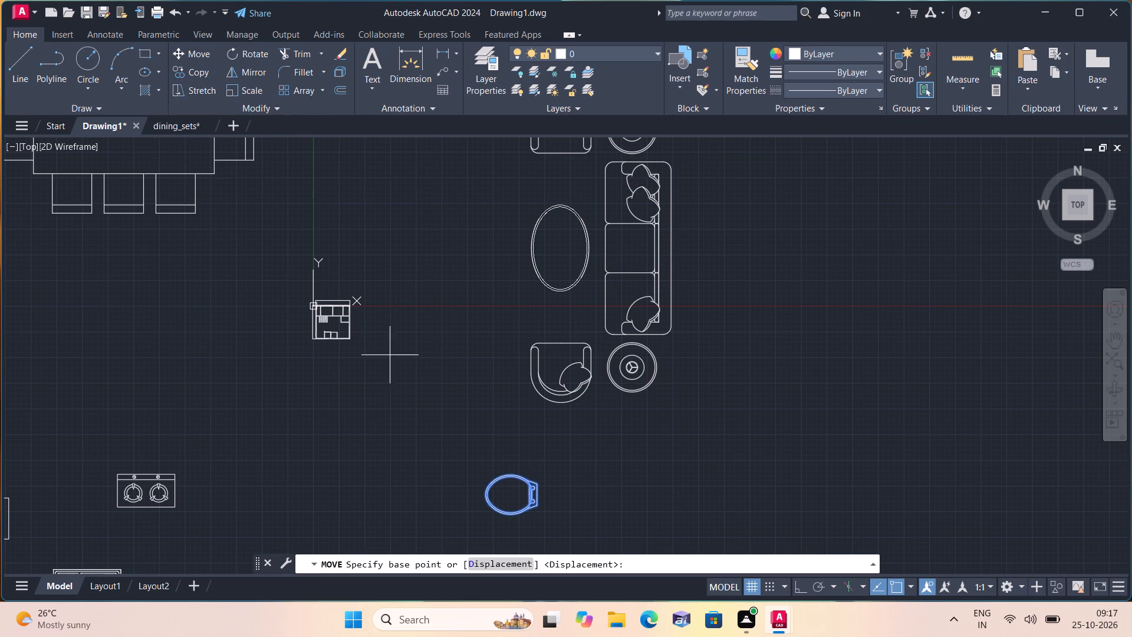
left_click_drag(514, 506, 506, 485)
scroll(416, 376, "up", 1)
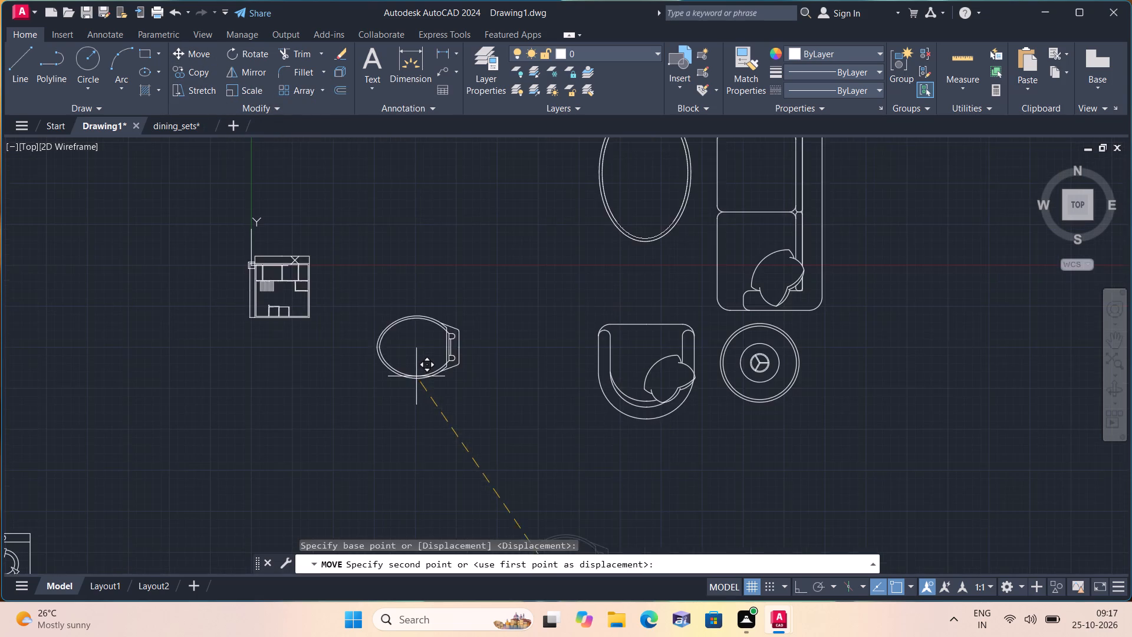
scroll(394, 341, "up", 1)
middle_click_drag(371, 332, 420, 412)
scroll(384, 367, "up", 2)
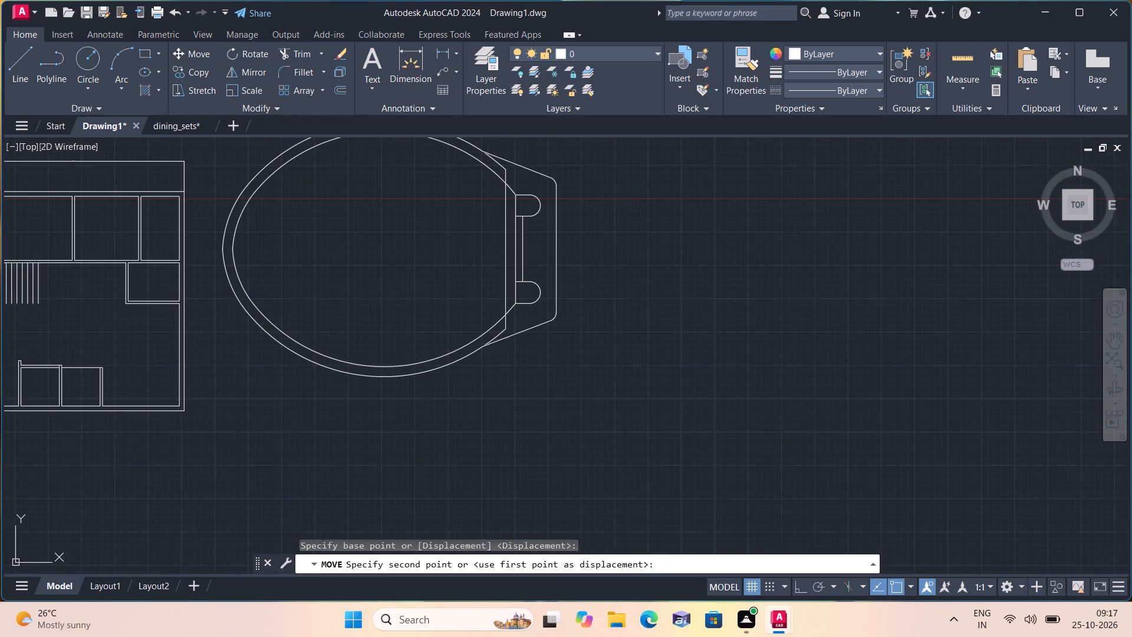
left_click(384, 366)
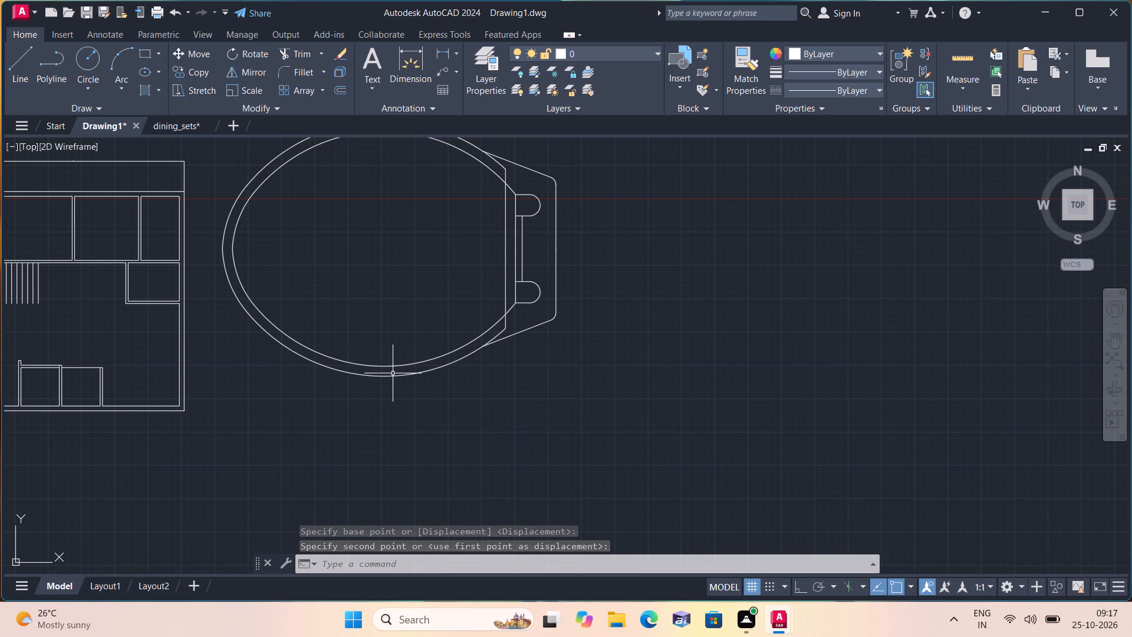
Scale the toilet down freehand to less than a tenth of its size, so it suits the floor plan's rooms.
middle_click_drag(426, 367, 479, 468)
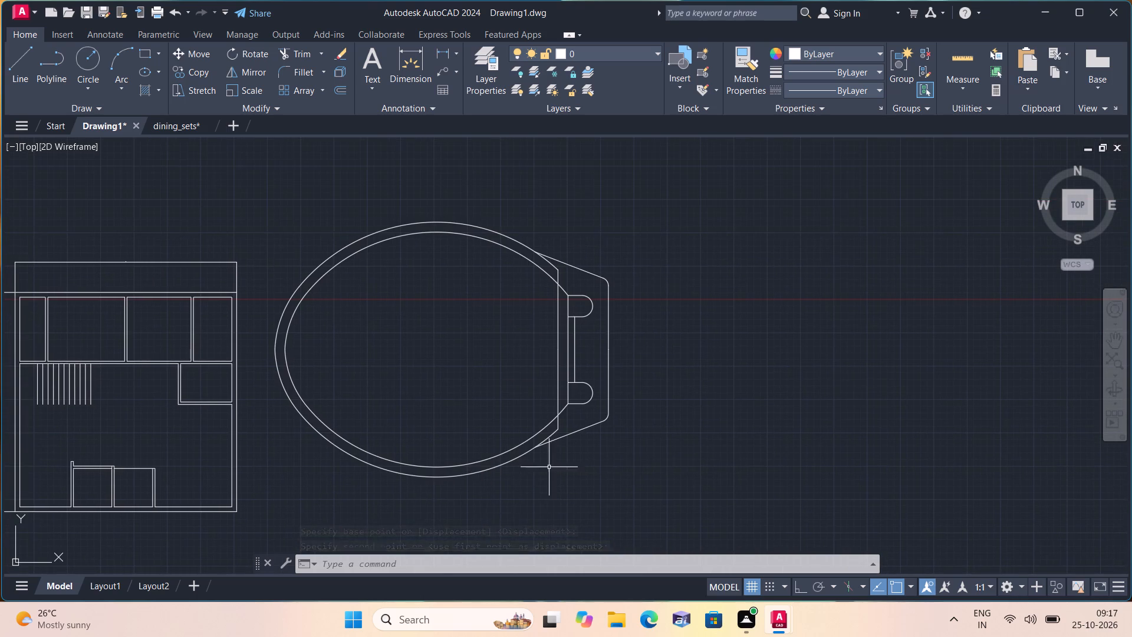
left_click_drag(681, 461, 671, 436)
left_click(513, 227)
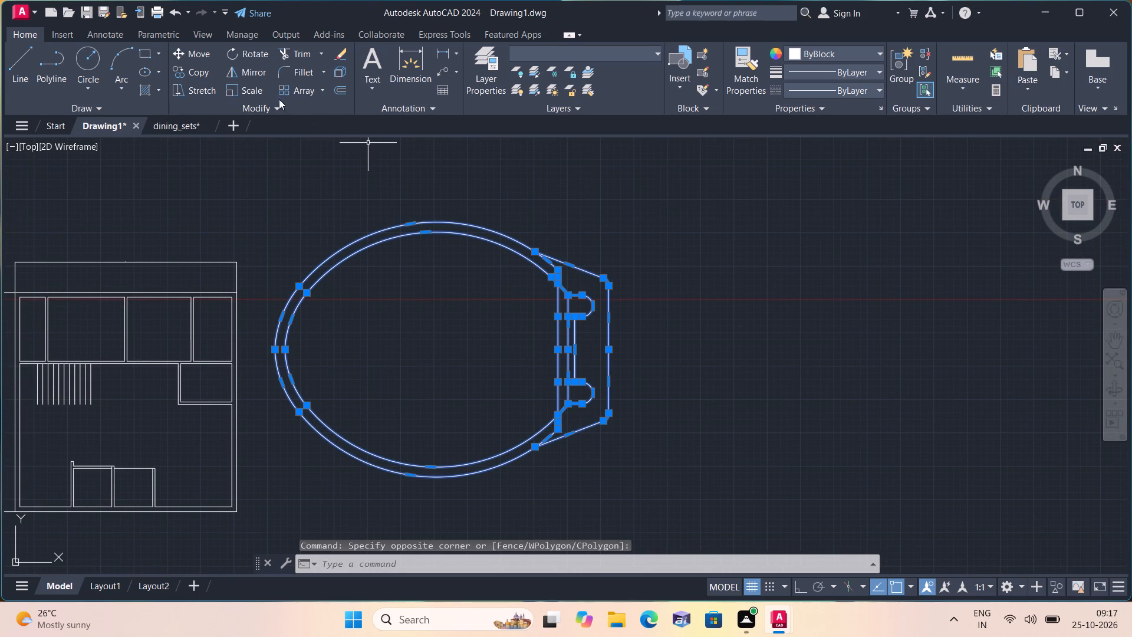
left_click(254, 90)
left_click(385, 375)
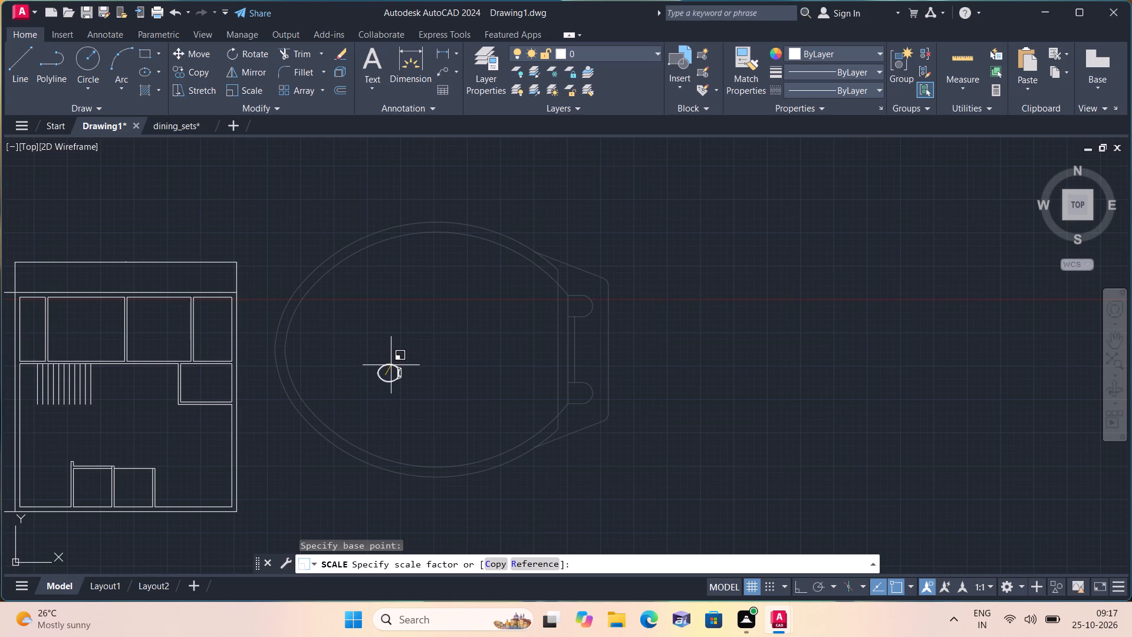
left_click(391, 365)
Move the reduced toilet into the narrow room at the floor plan's northeast corner, near its east wall.
left_click(431, 404)
left_click(372, 336)
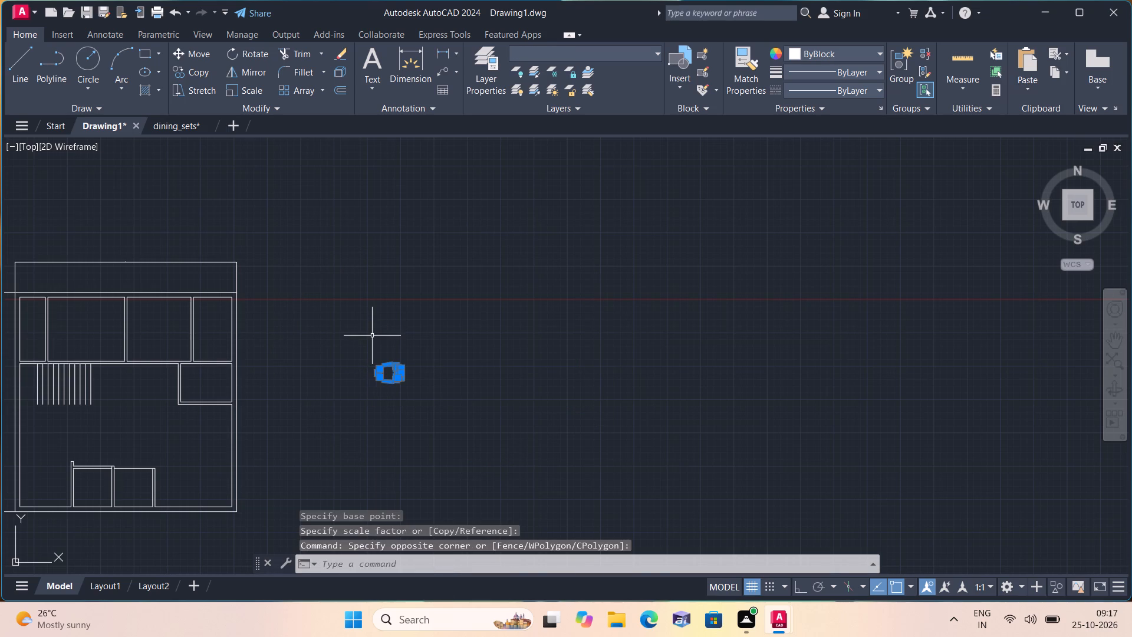
left_click(193, 48)
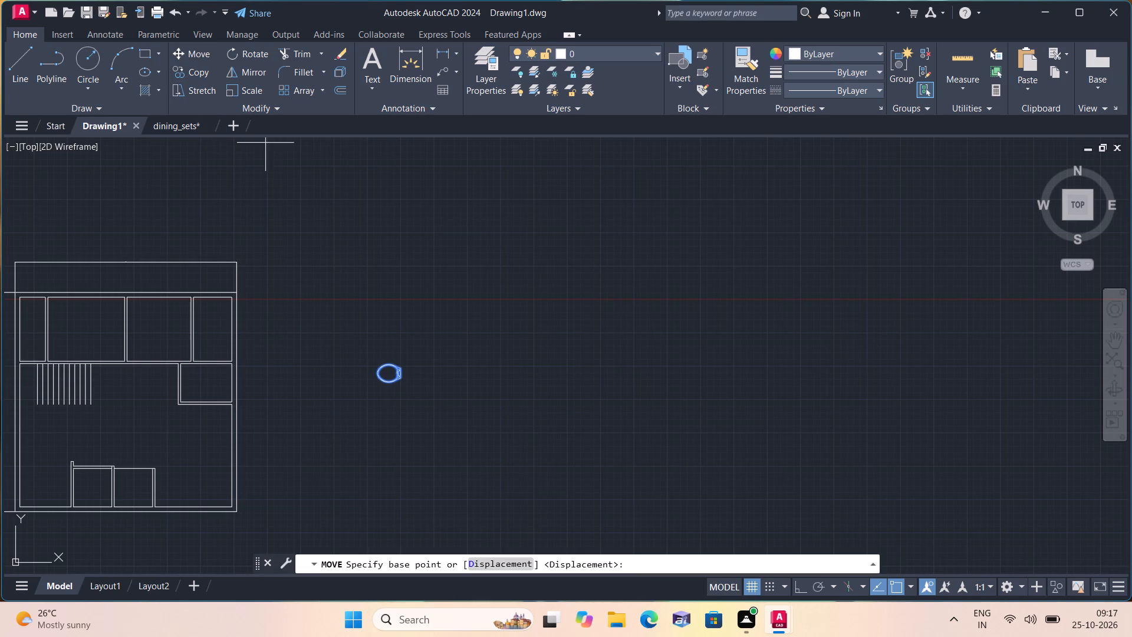
left_click(387, 374)
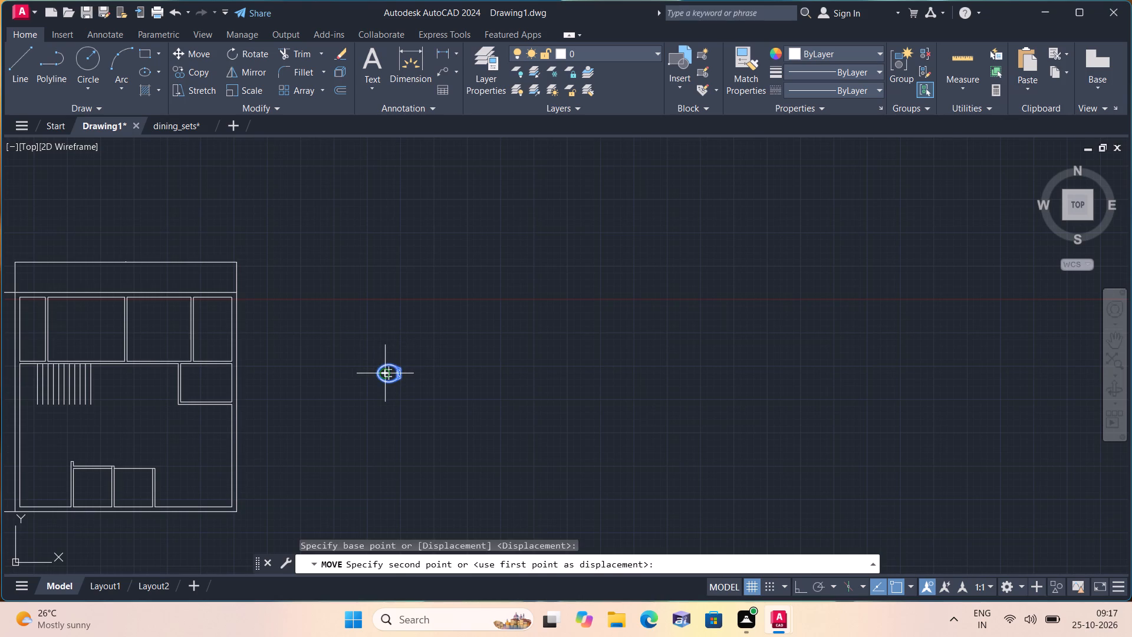
scroll(211, 320, "up", 4)
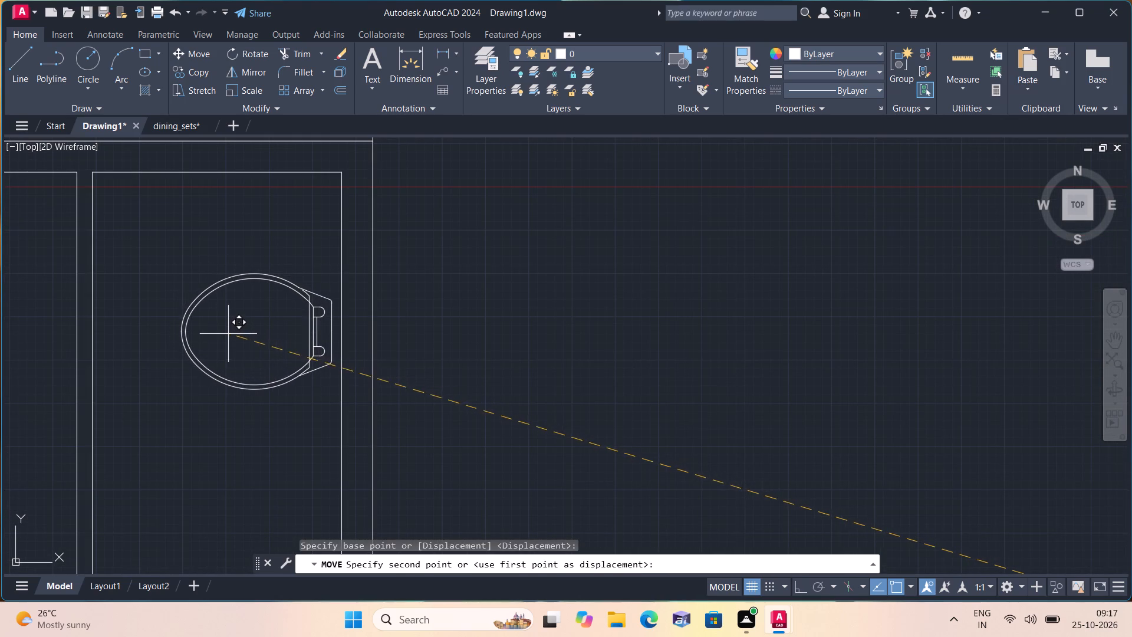
scroll(233, 359, "down", 2)
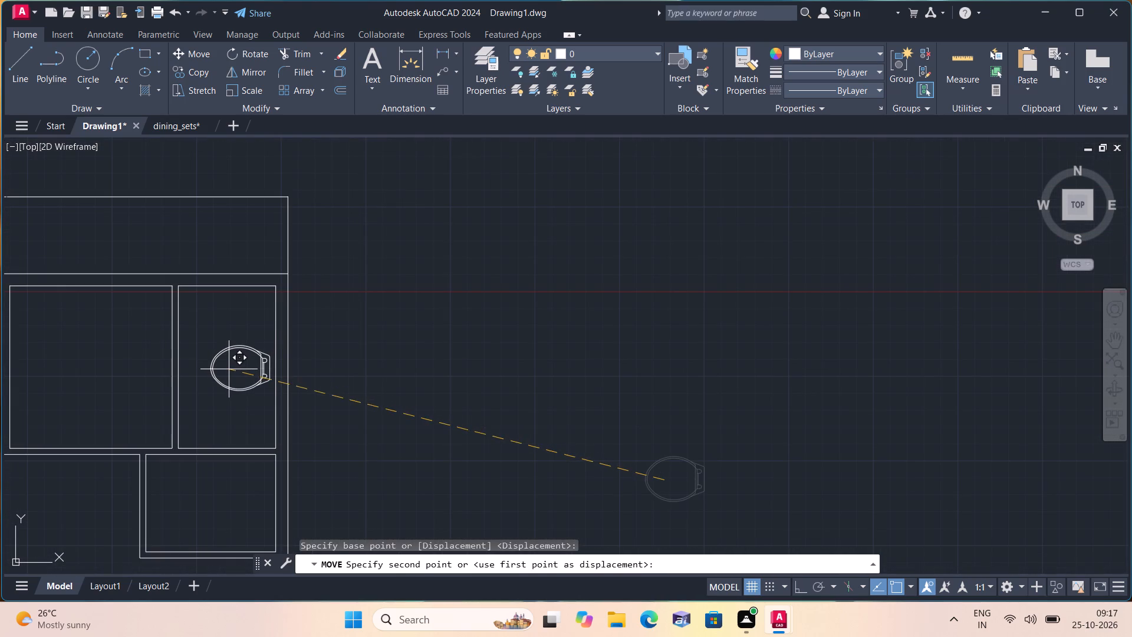
left_click(222, 372)
Scale the toilet in the northeast room down freehand again, to a bit less than half its size.
scroll(229, 378, "up", 3)
left_click(302, 417)
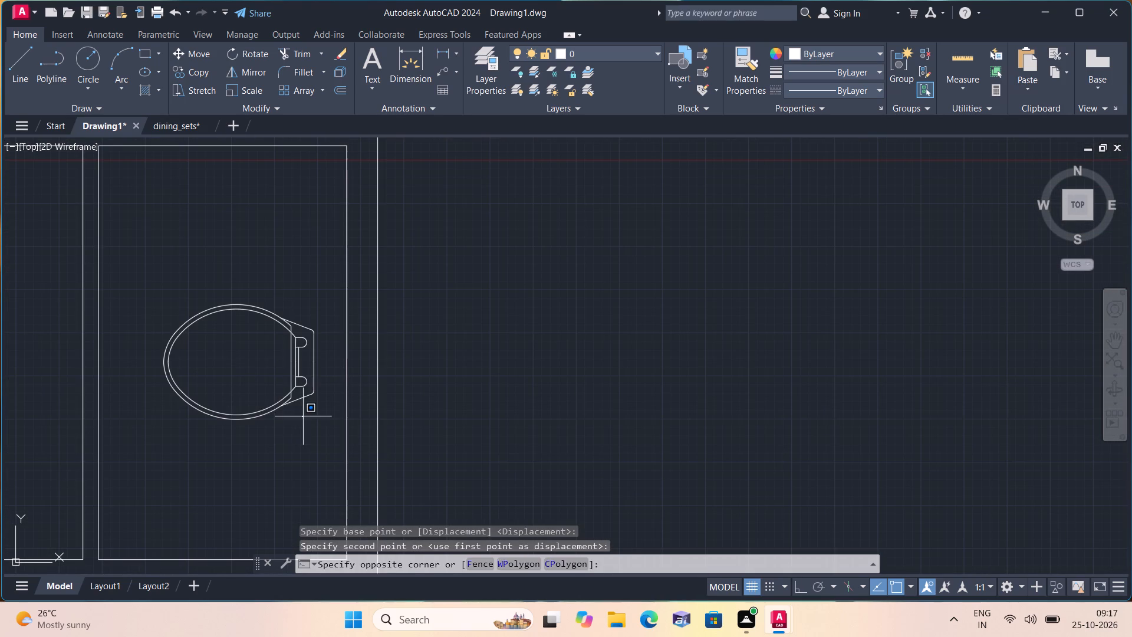
left_click(271, 285)
left_click(249, 82)
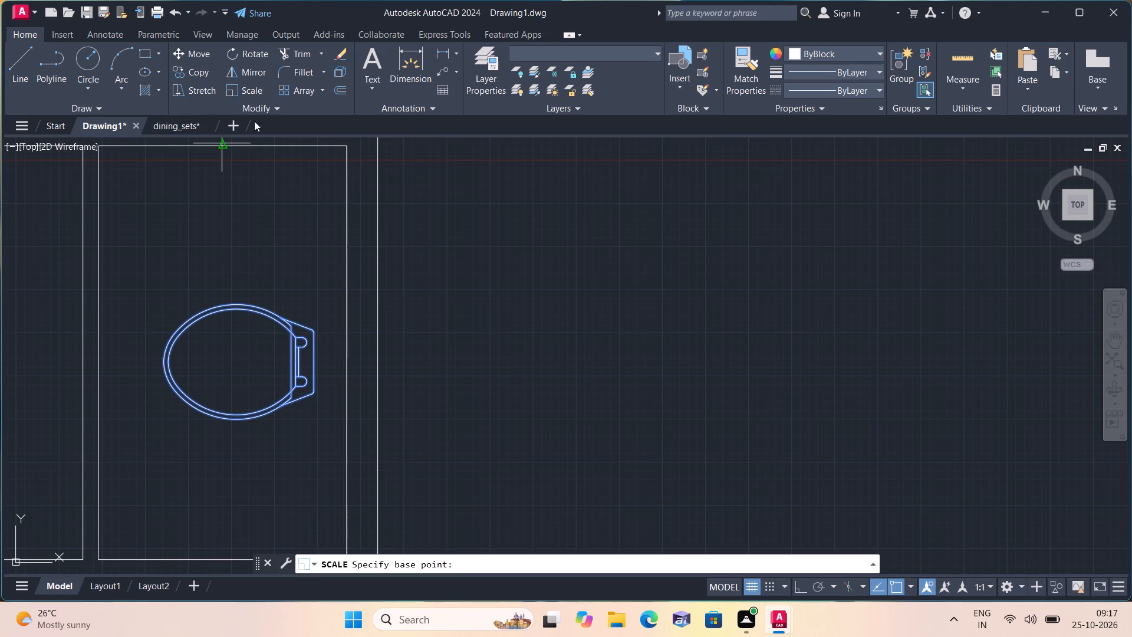
left_click(238, 346)
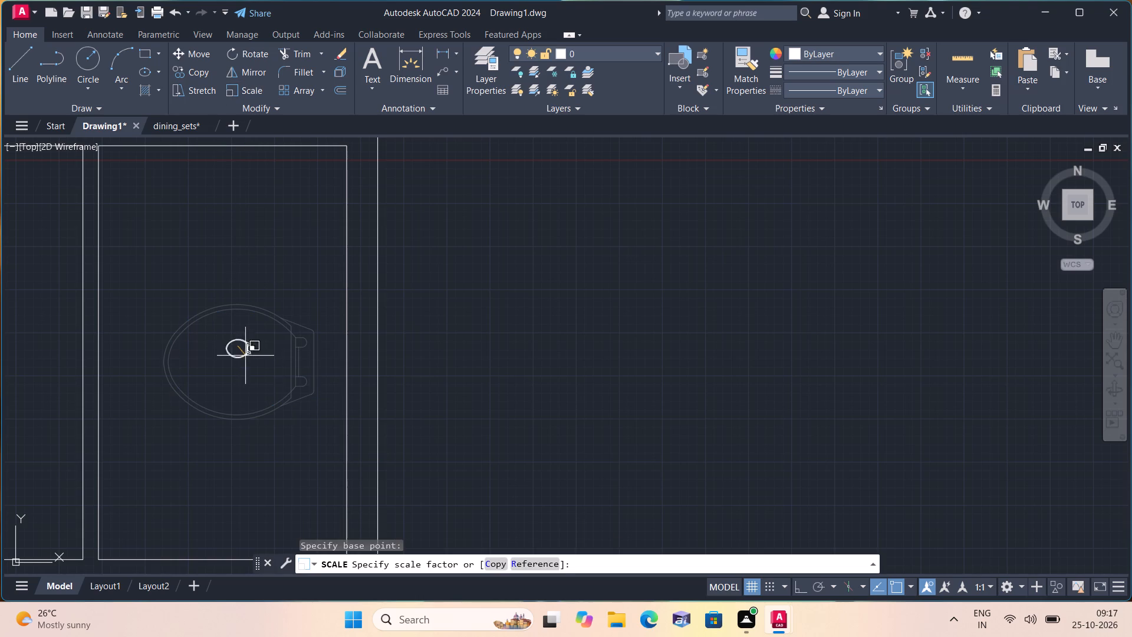
left_click(263, 365)
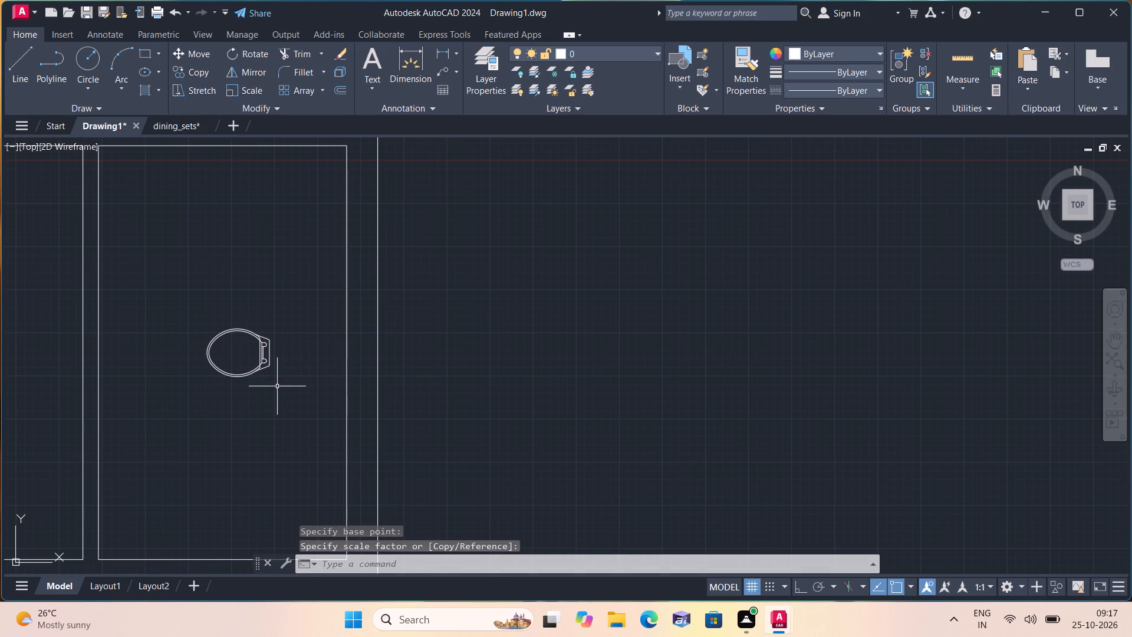
Move the toilet in the northeast room slightly east, closer to the room's east wall.
left_click(278, 388)
left_click(210, 298)
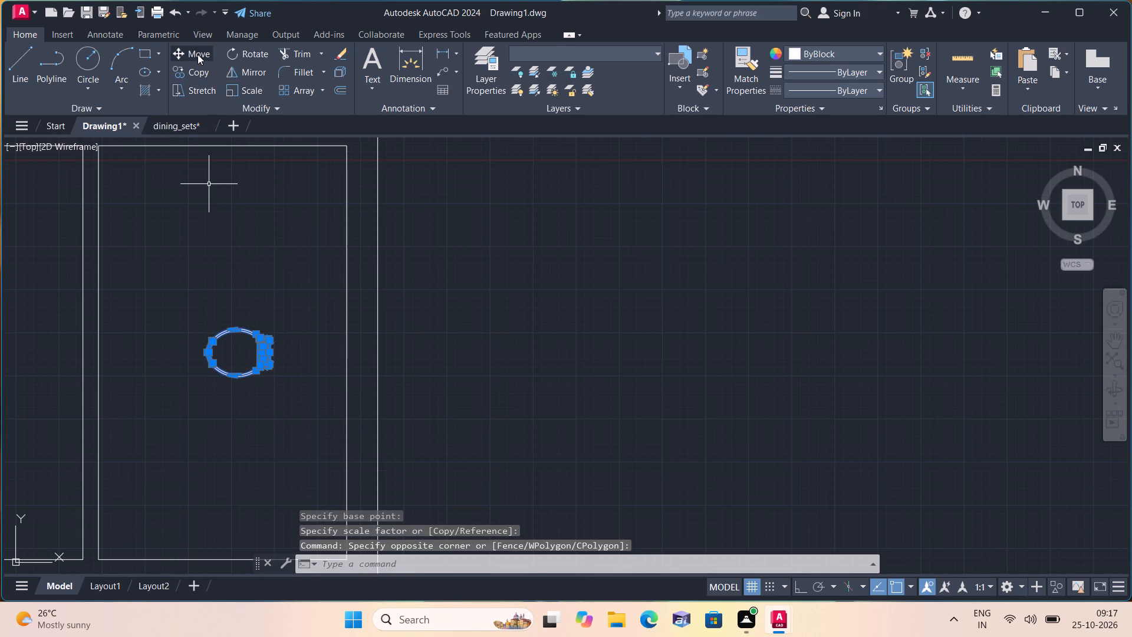
left_click(198, 54)
scroll(209, 129, "down", 1)
left_click(243, 340)
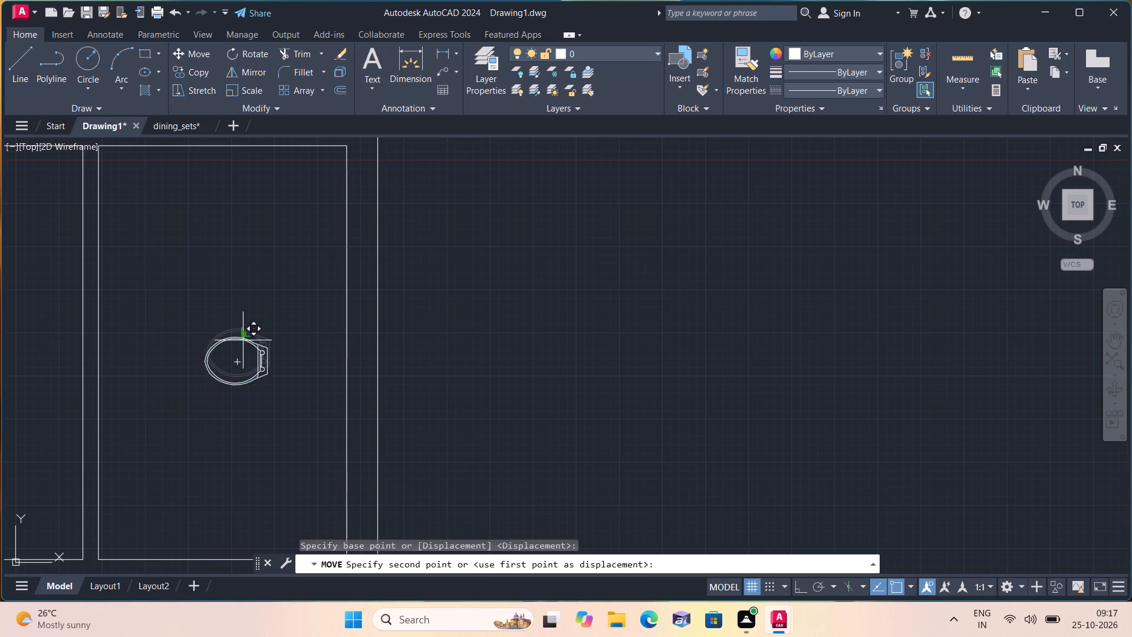
scroll(253, 337, "down", 1)
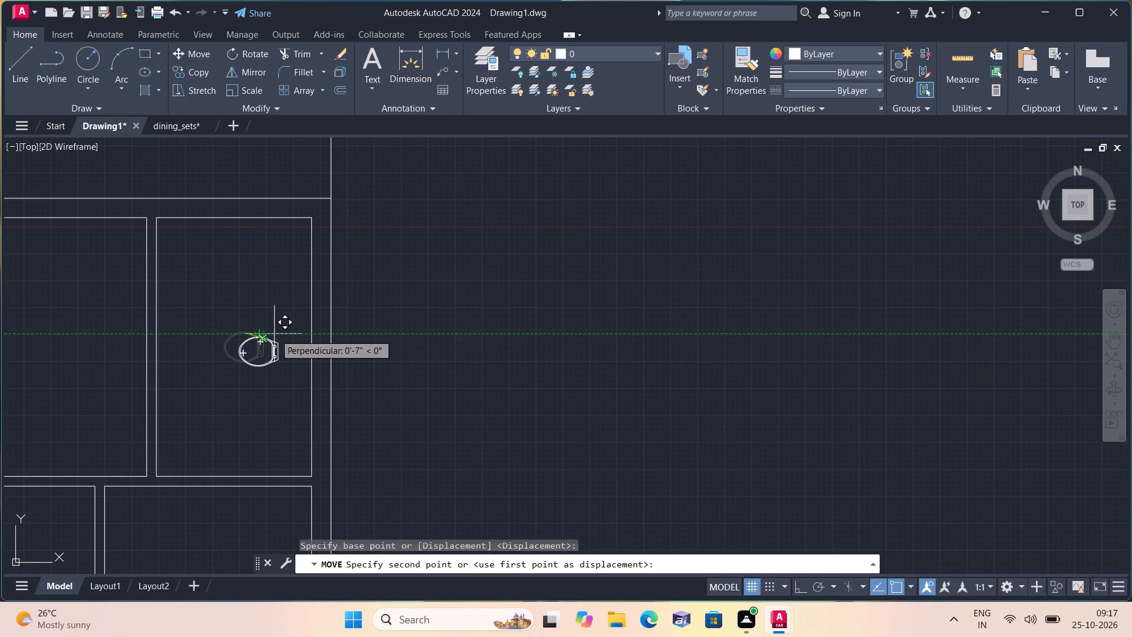
left_click(277, 334)
scroll(198, 364, "up", 1)
middle_click_drag(202, 362, 348, 354)
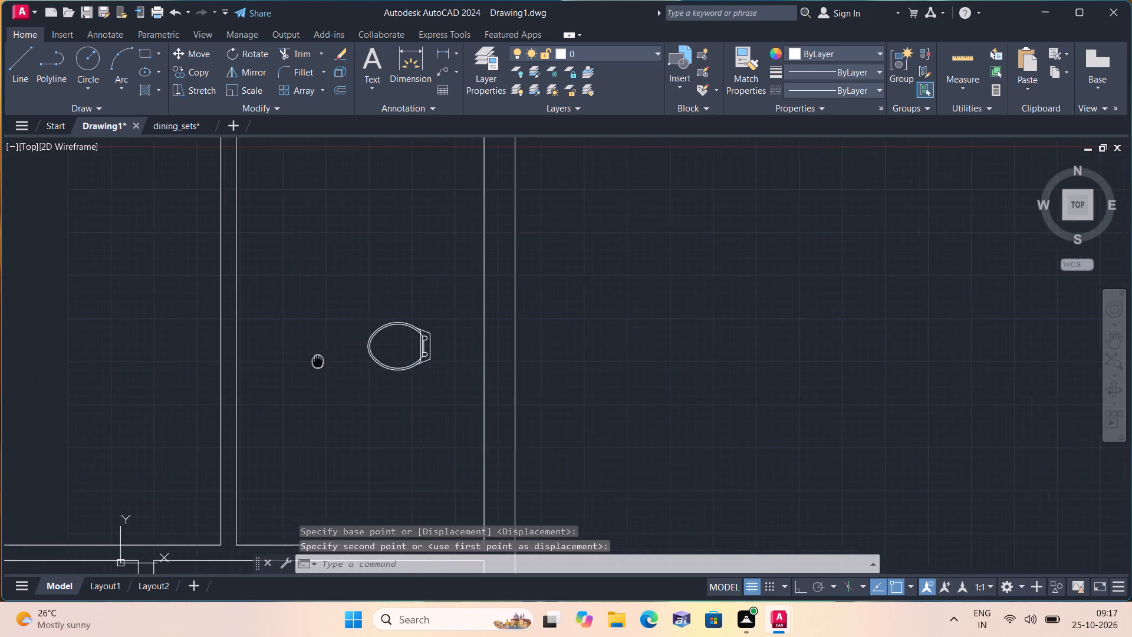
middle_click_drag(348, 354, 371, 345)
Scale the toilet in the northeast room up freehand to about one and a half times its size.
scroll(373, 344, "down", 1)
left_click(396, 306)
left_click(457, 373)
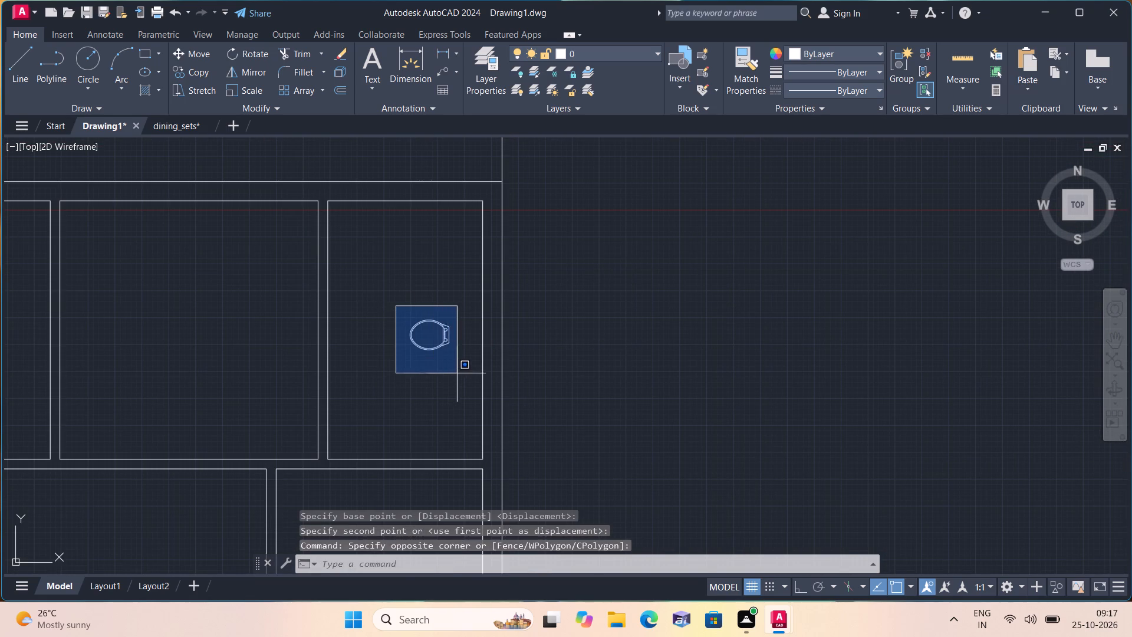
left_click(253, 91)
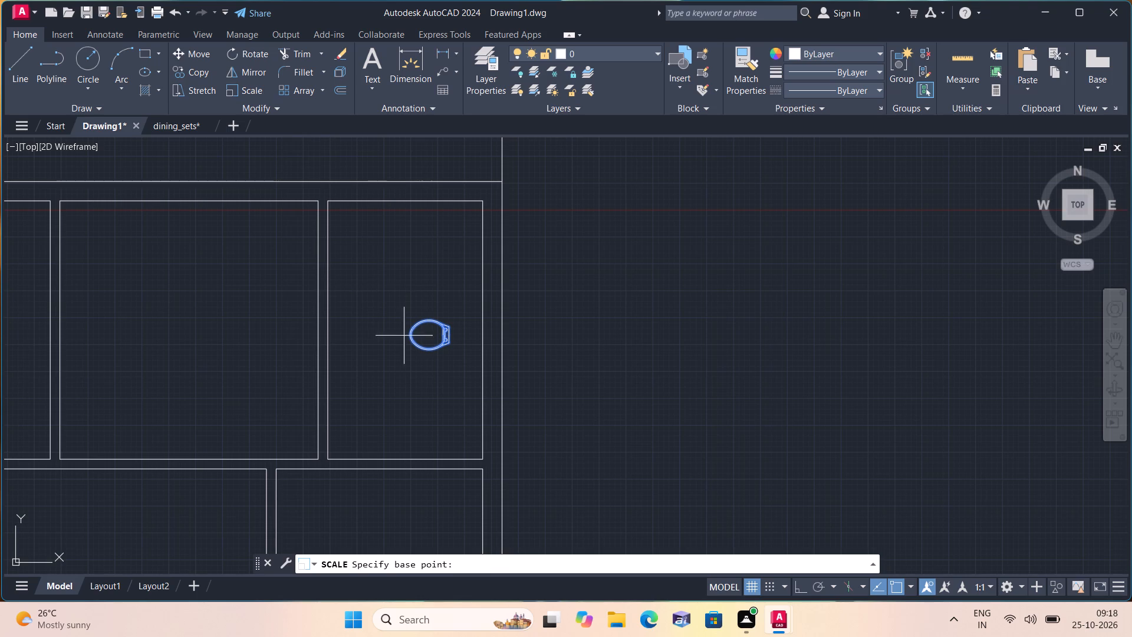
left_click(438, 334)
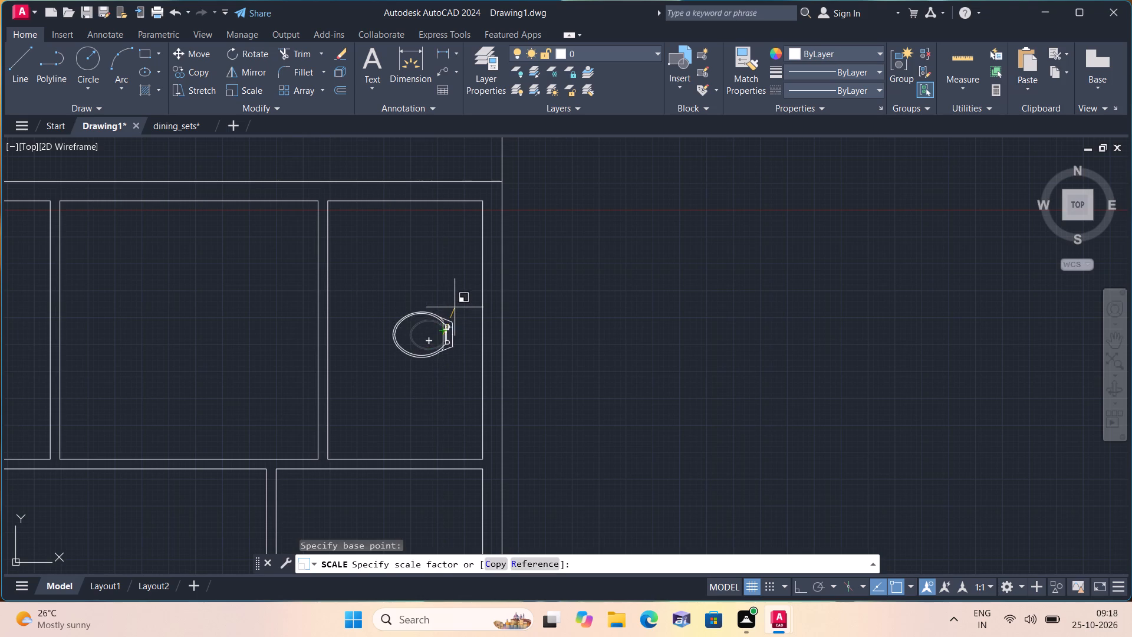
left_click(454, 308)
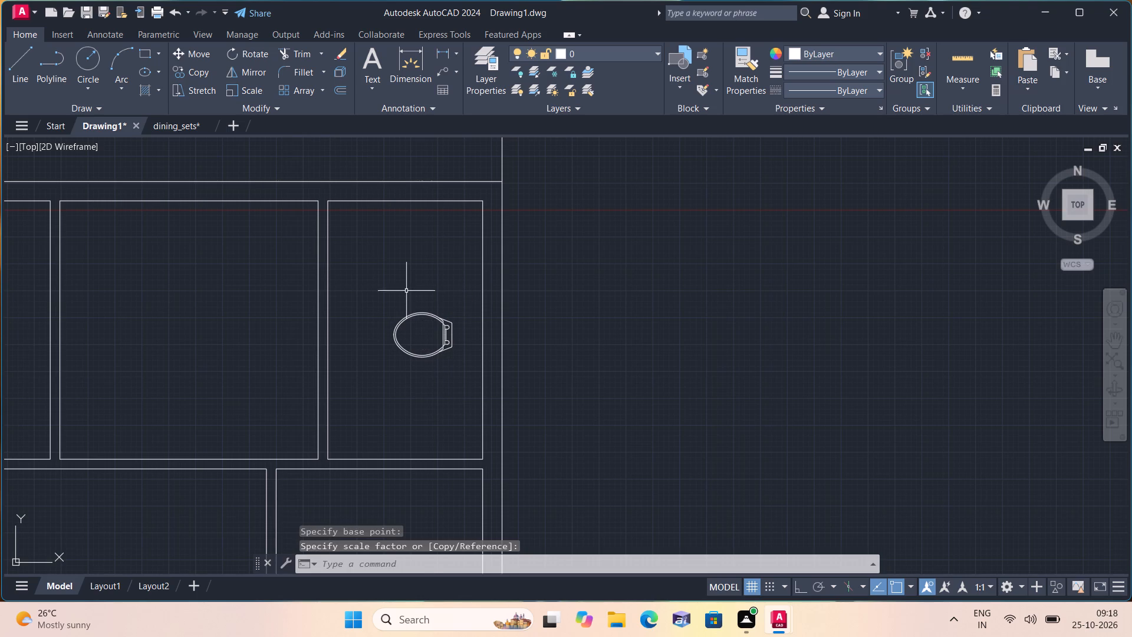
Move the enlarged toilet east so that its back sits against the northeast room's east wall.
left_click(386, 282)
left_click(455, 390)
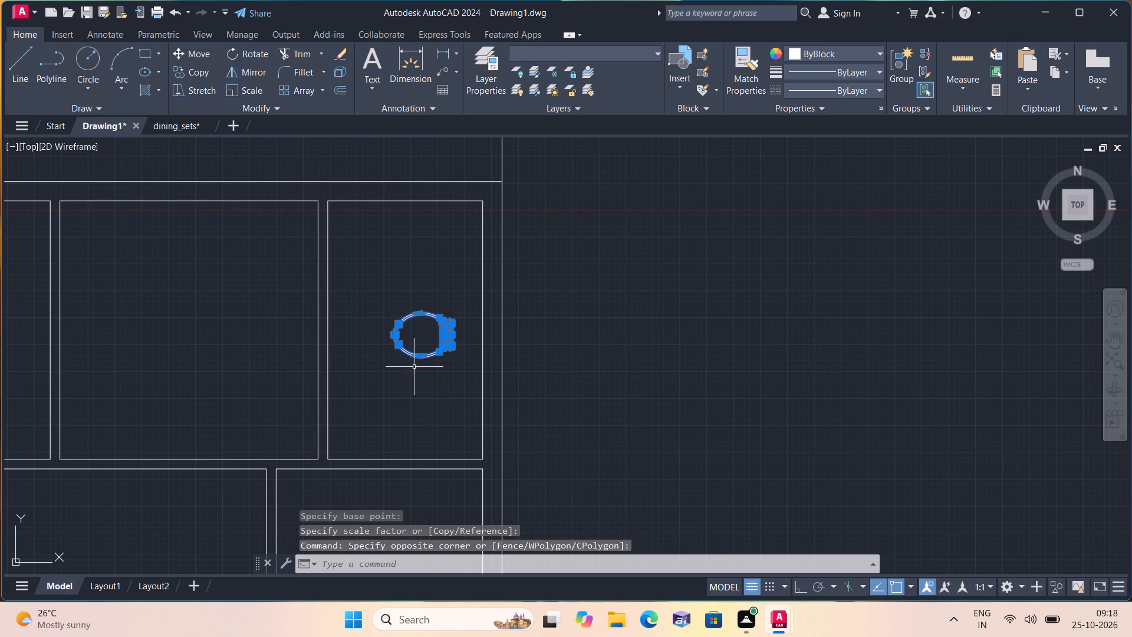
left_click(199, 51)
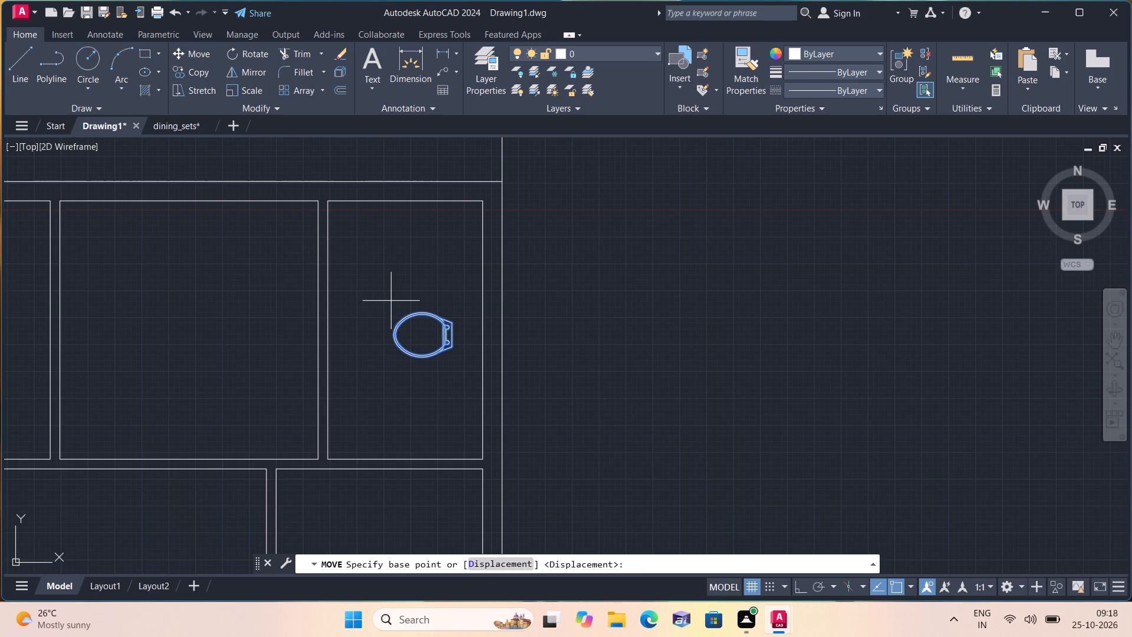
left_click(401, 318)
scroll(427, 321, "up", 2)
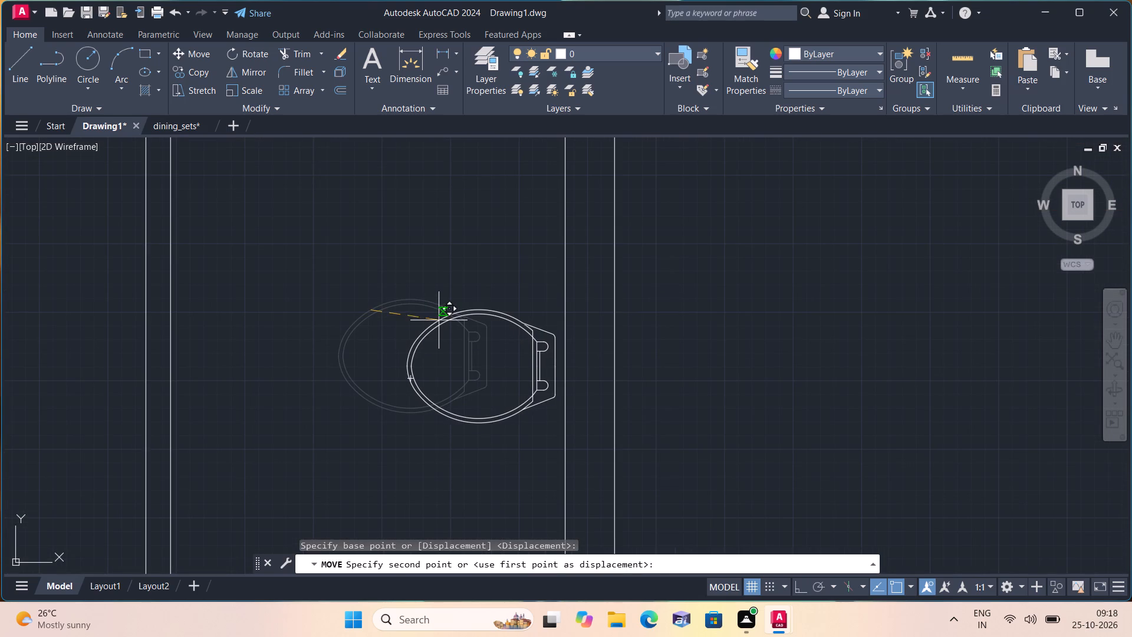
left_click(444, 322)
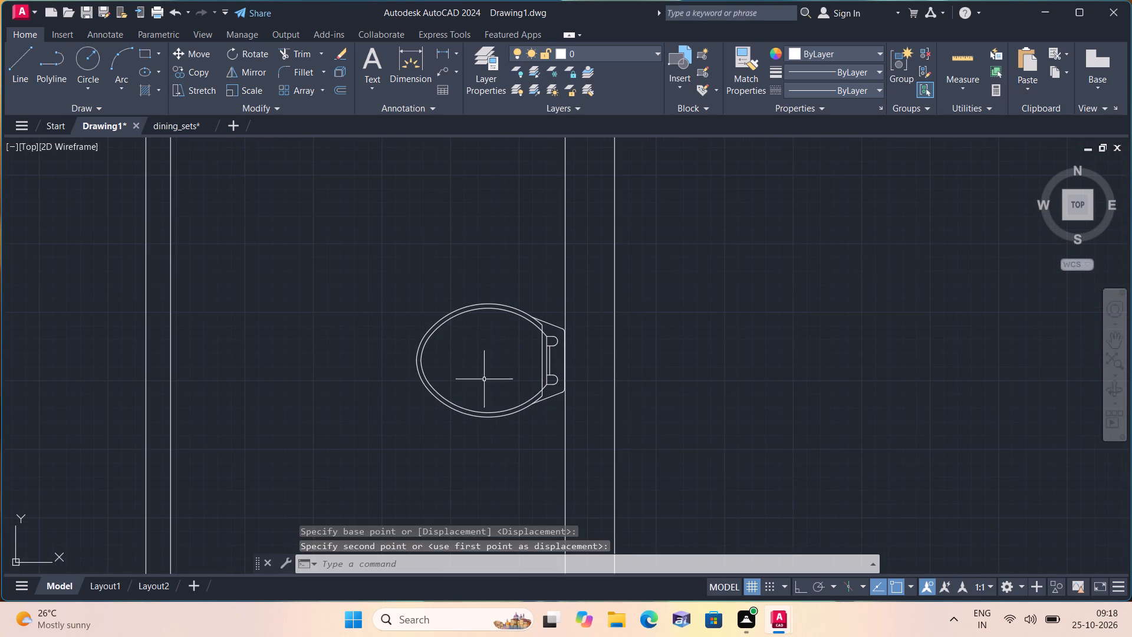
Copy the toilet into the room directly south of the northeast room, with its back close to the east wall.
scroll(498, 411, "up", 2)
scroll(600, 375, "up", 1)
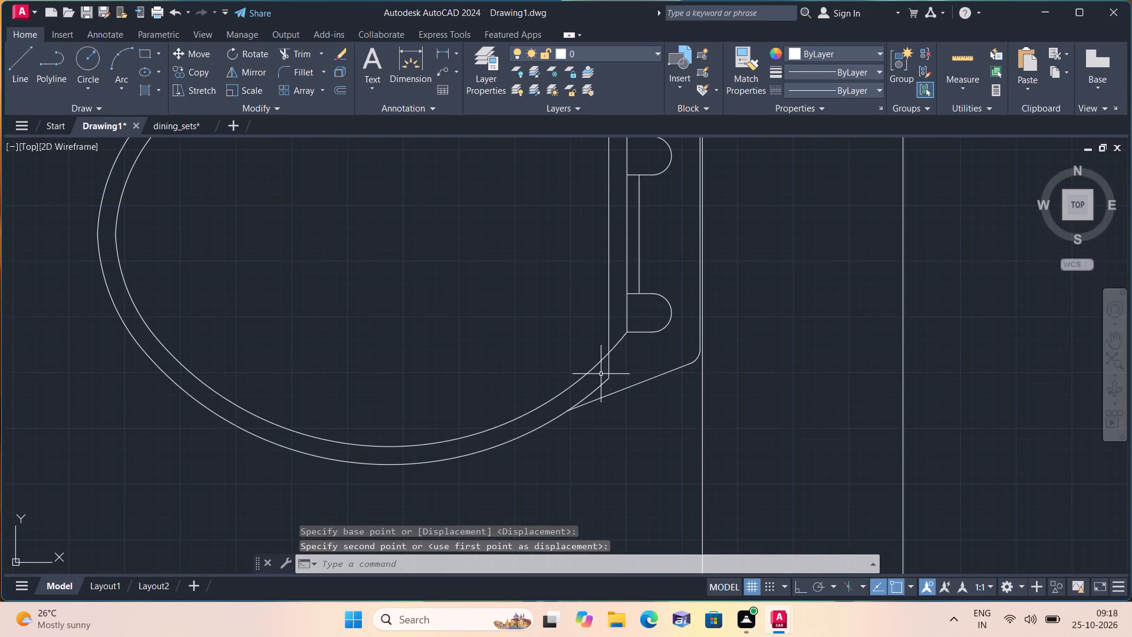
middle_click_drag(599, 374, 570, 418)
left_click_drag(623, 472, 620, 462)
middle_click_drag(550, 288, 554, 487)
left_click(464, 209)
scroll(464, 209, "down", 4)
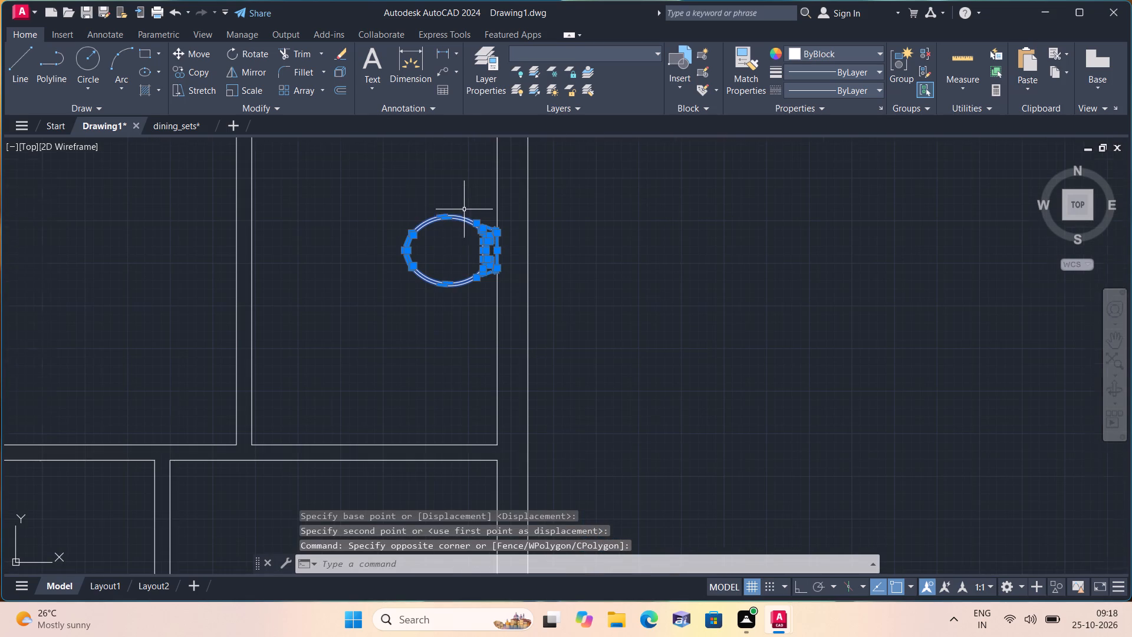
left_click(189, 69)
left_click(436, 247)
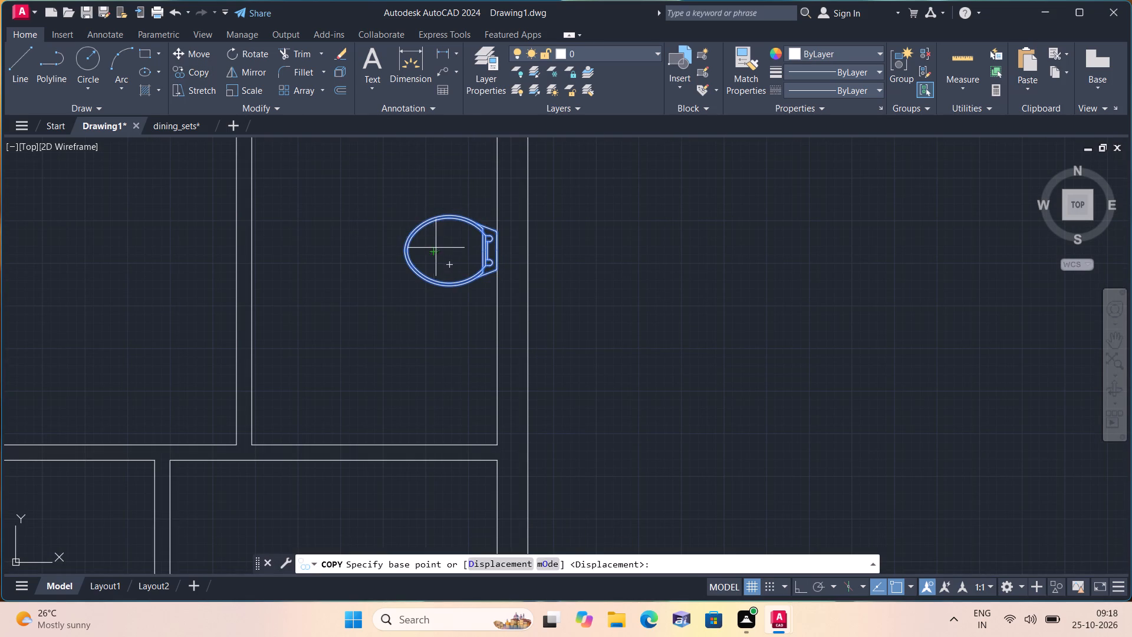
scroll(442, 240, "down", 4)
scroll(439, 290, "up", 4)
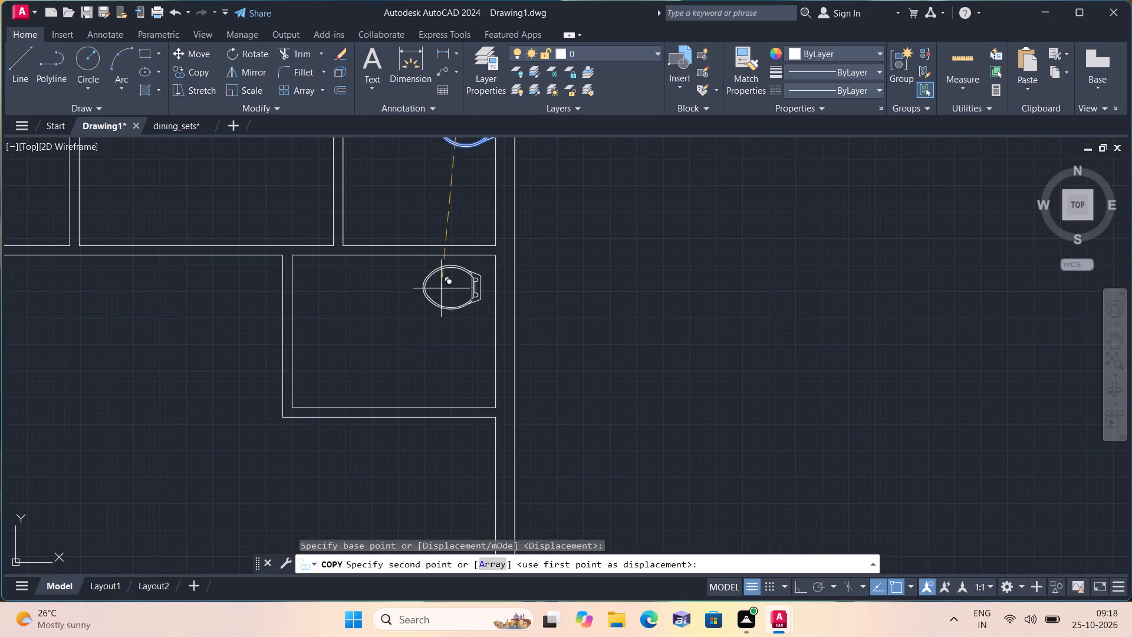
scroll(441, 289, "up", 1)
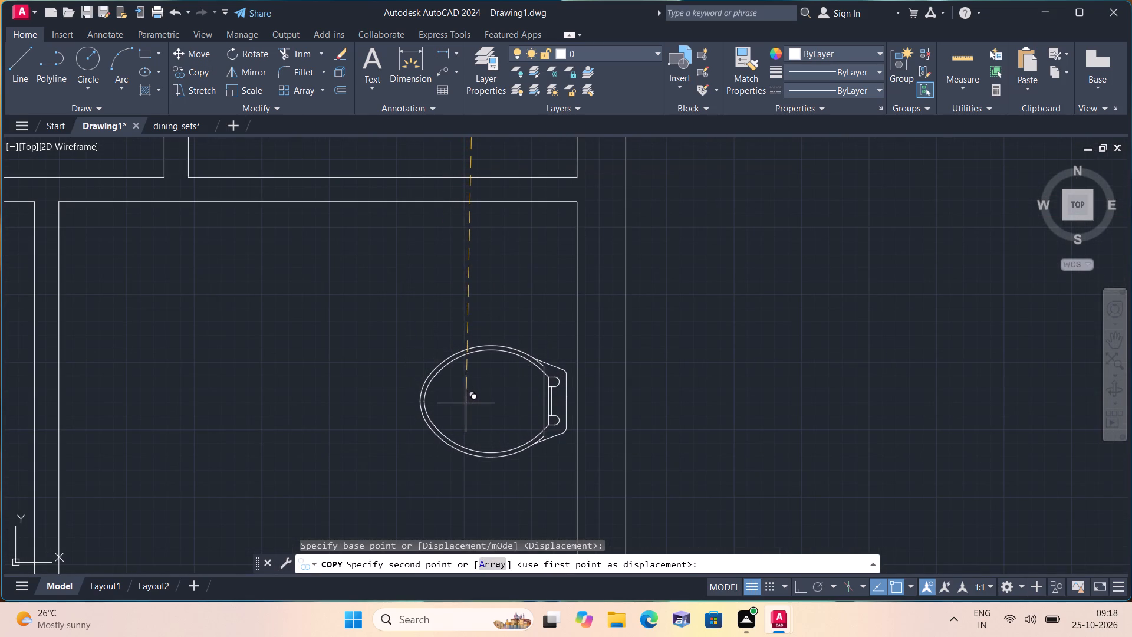
left_click(473, 407)
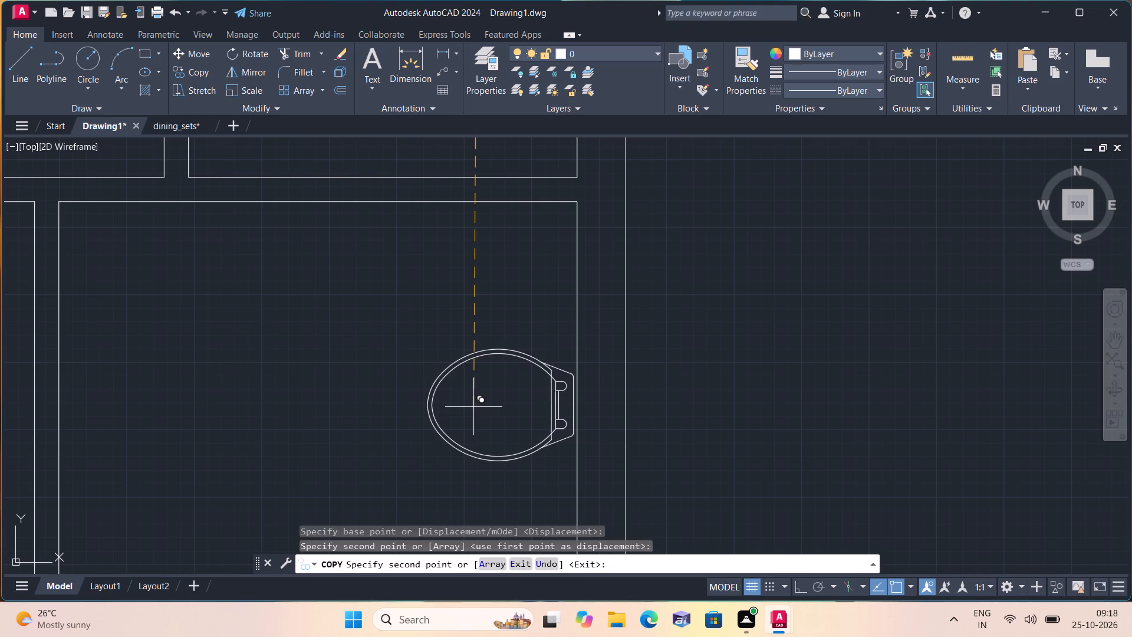
Place another copy of the toilet in the narrow northwest room, with its back close to that room's east wall.
scroll(465, 372, "down", 6)
scroll(297, 310, "up", 5)
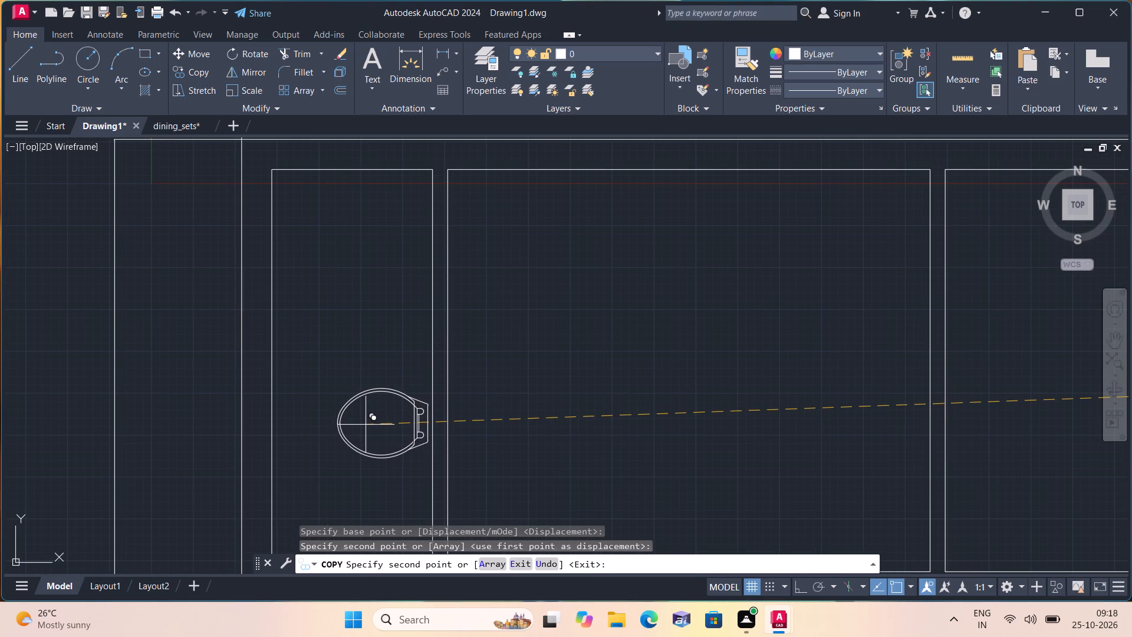
left_click(368, 425)
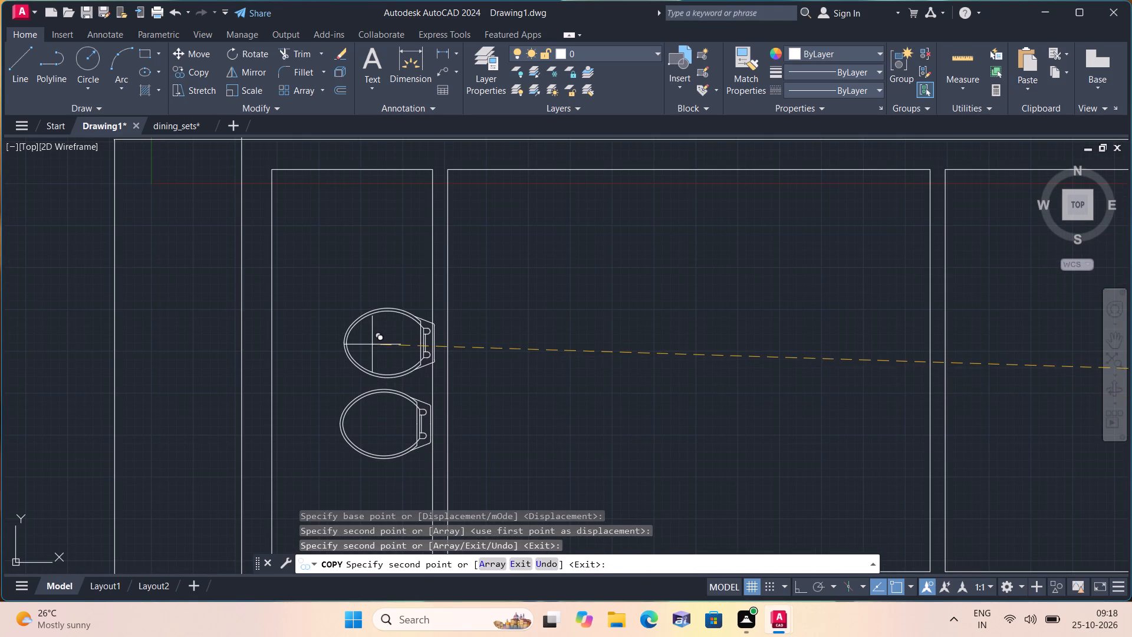
key("Escape")
Scale the double bed with nightstands down freehand to less than a tenth of its size, to suit the floor plan.
scroll(375, 343, "down", 7)
scroll(462, 406, "down", 2)
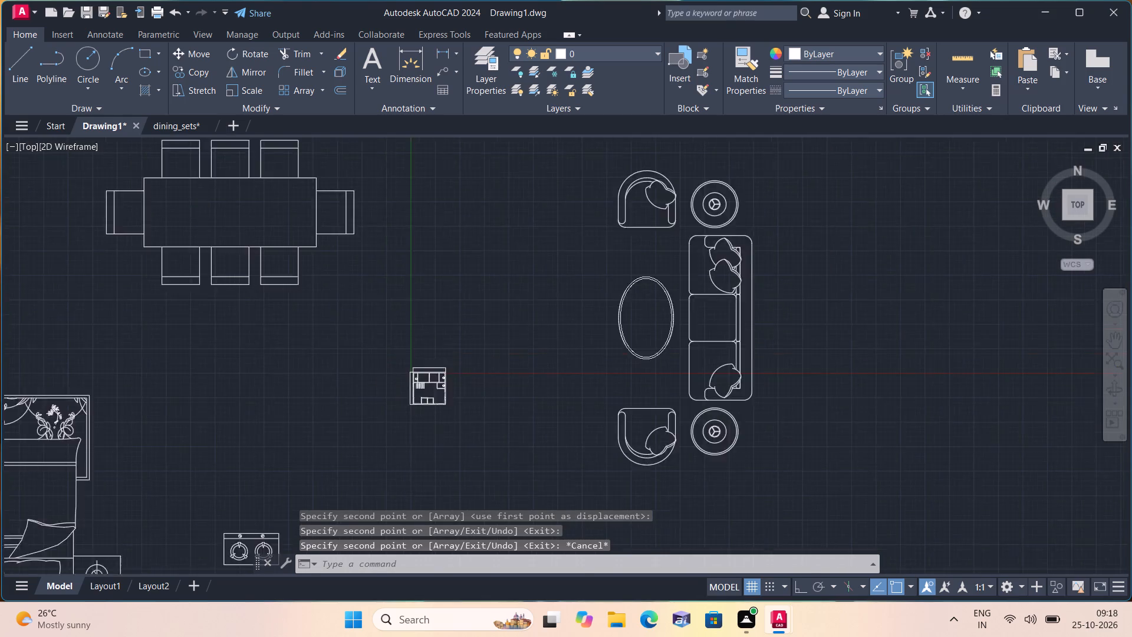
middle_click_drag(277, 388, 351, 285)
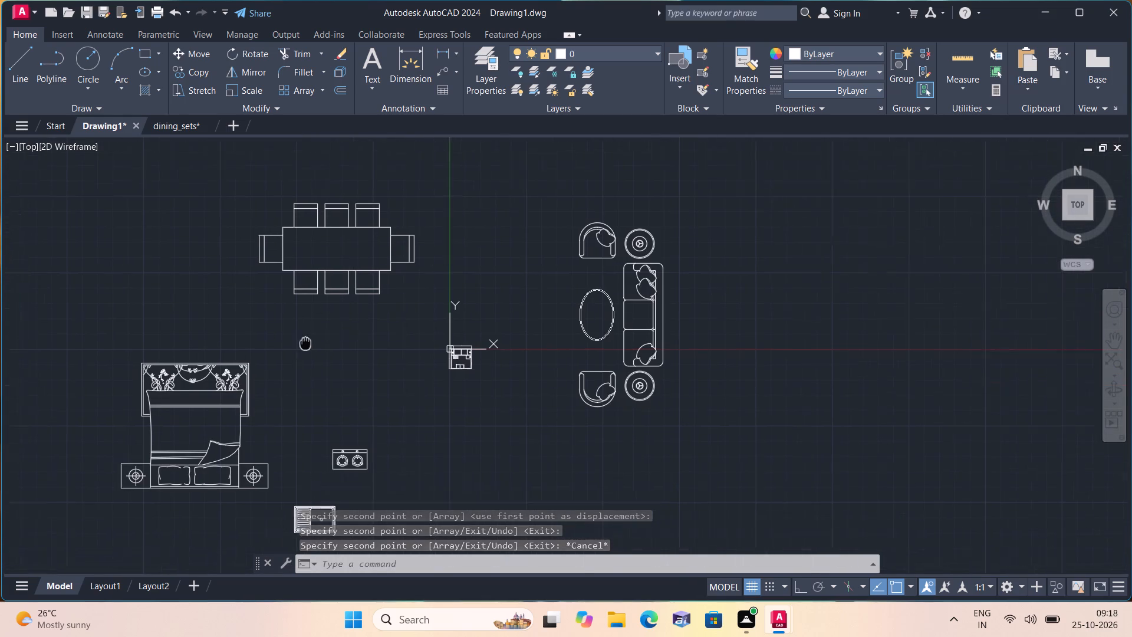
middle_click_drag(351, 285, 357, 273)
left_click_drag(330, 426, 328, 420)
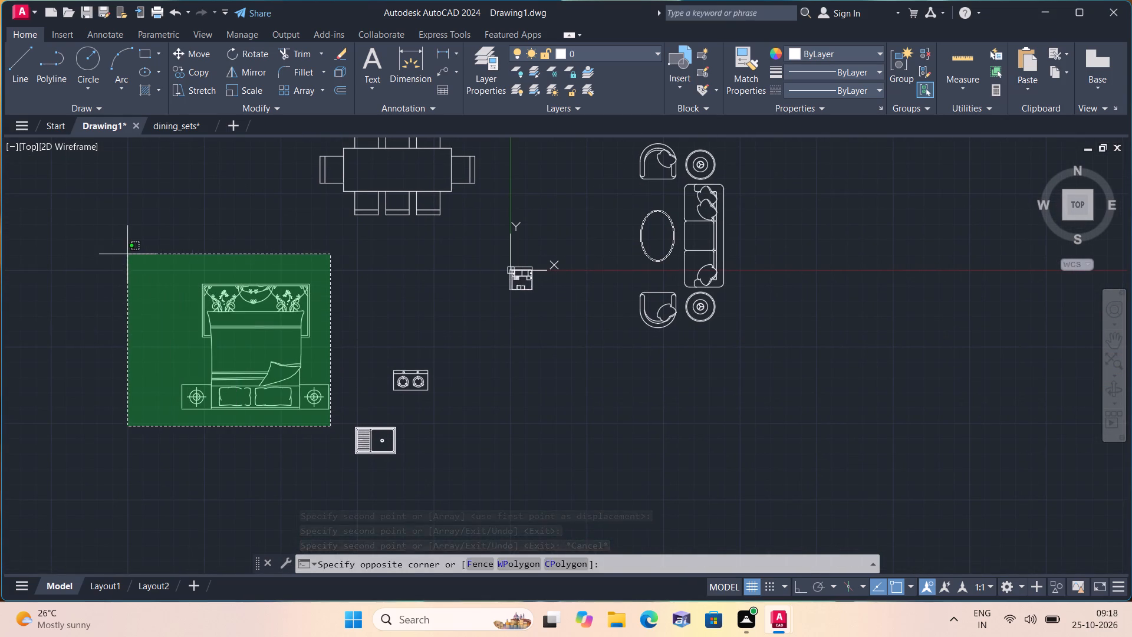
left_click(127, 254)
left_click(250, 86)
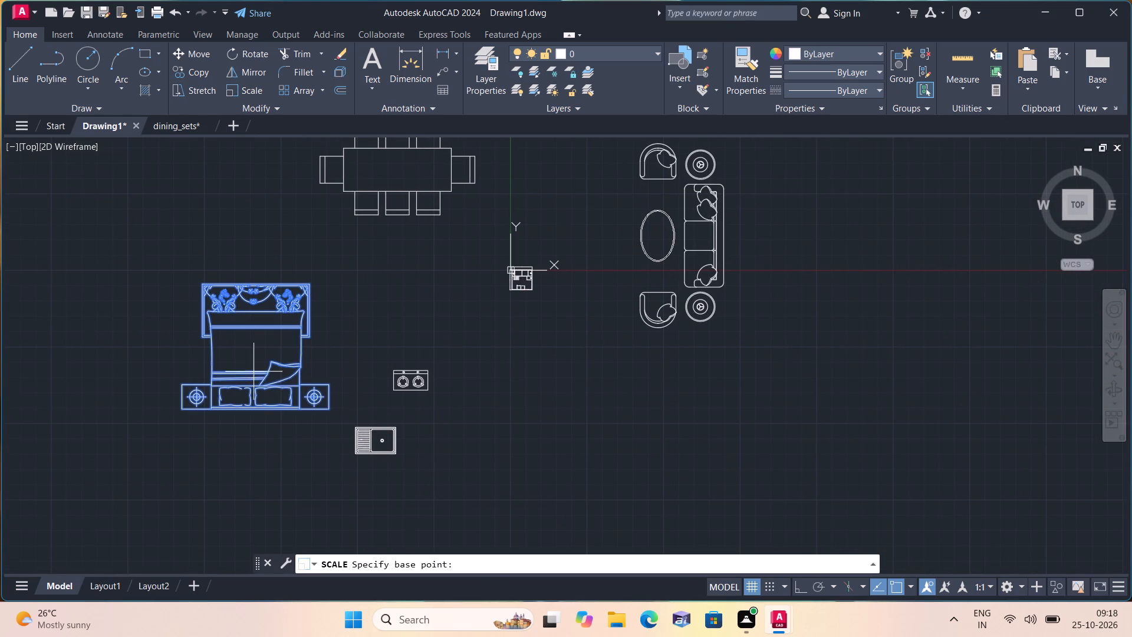
left_click(258, 347)
left_click(262, 349)
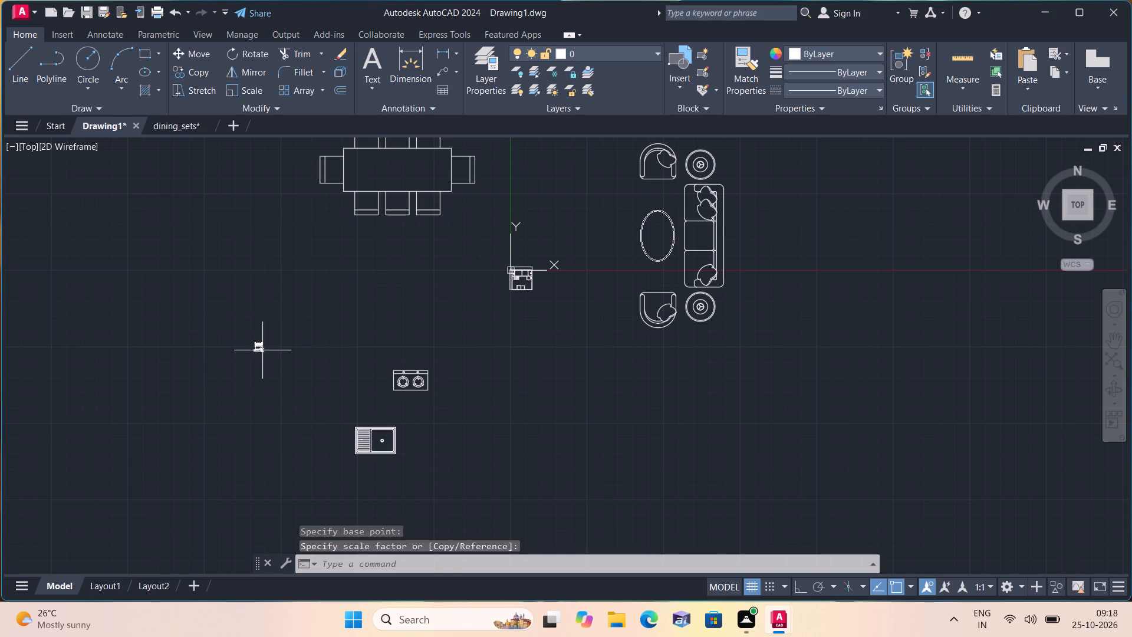
Copy the reduced bed into the free space east of the floor plan.
left_click(271, 363)
left_click(240, 324)
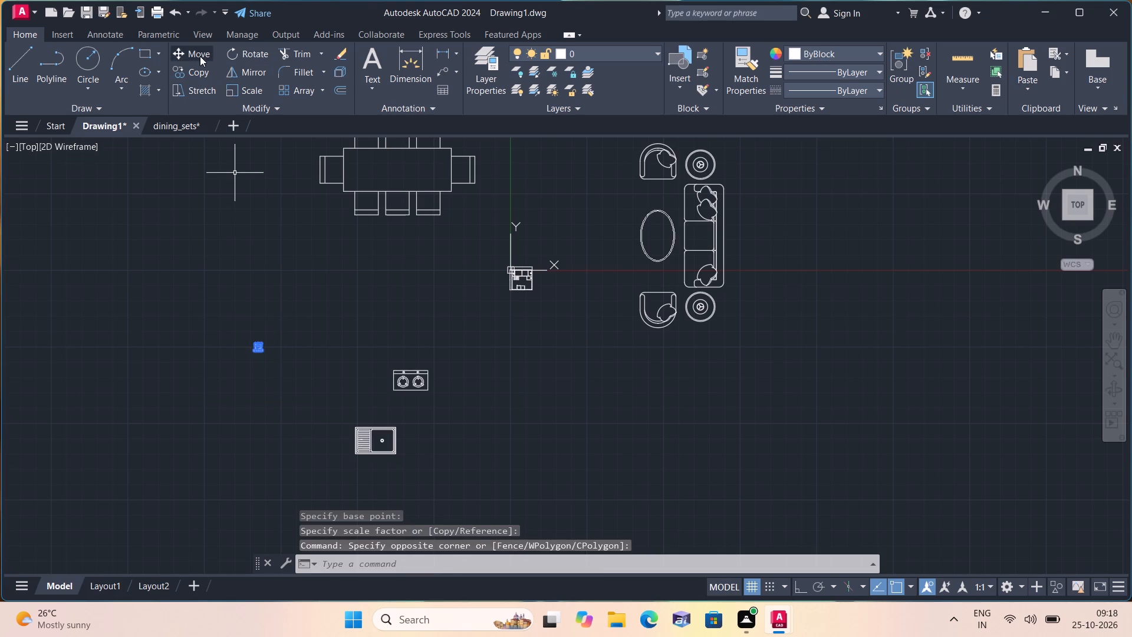
left_click(197, 65)
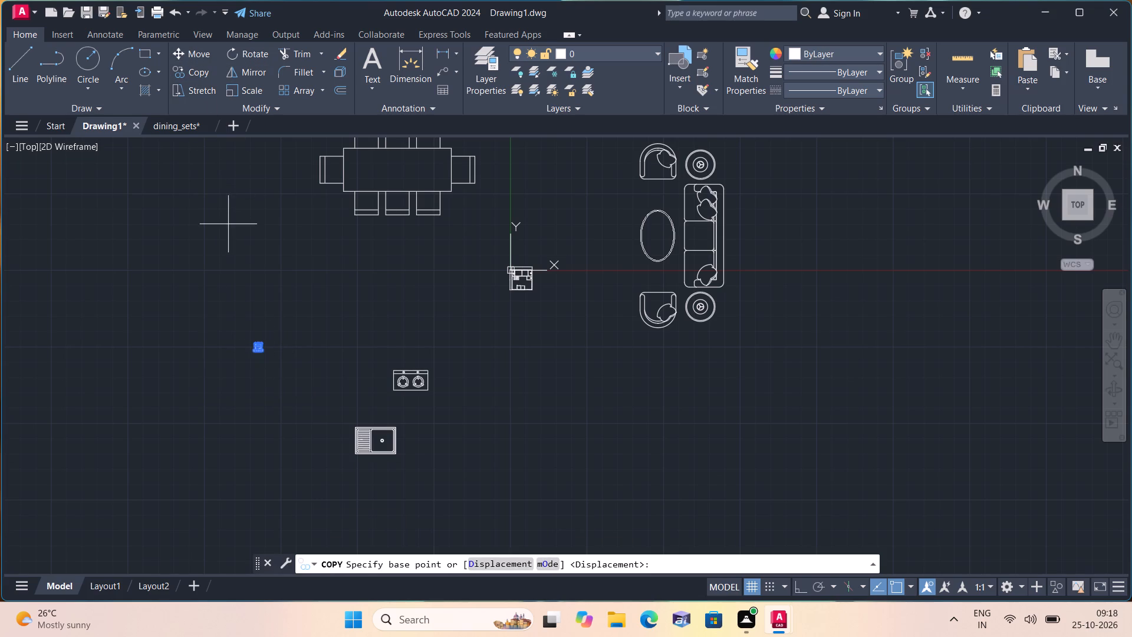
left_click(268, 355)
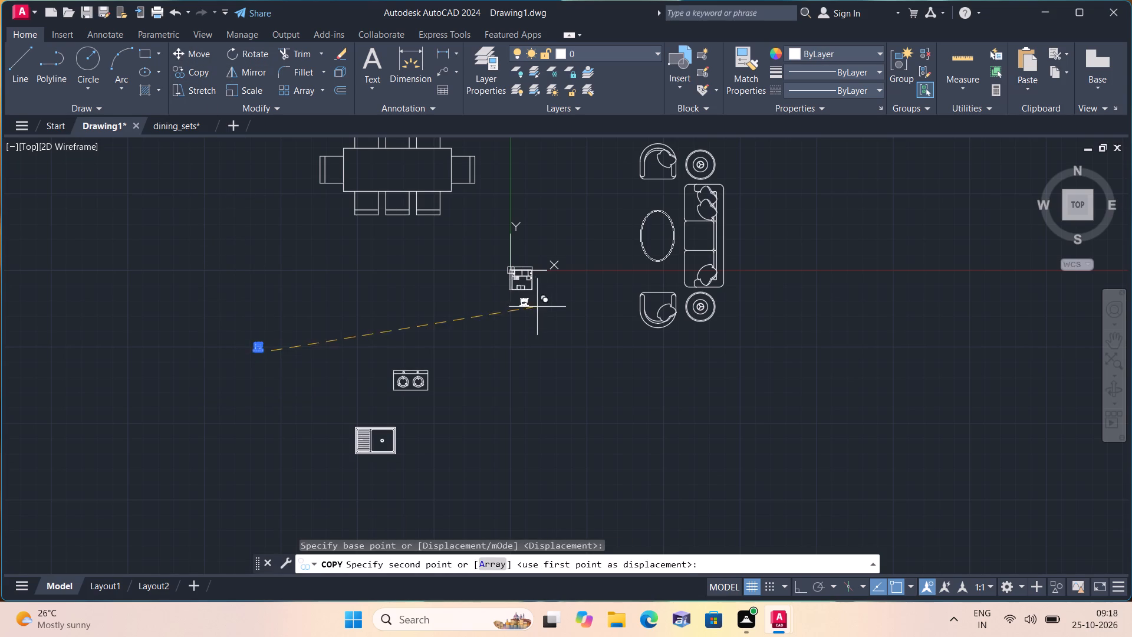
scroll(571, 275, "up", 4)
left_click(590, 294)
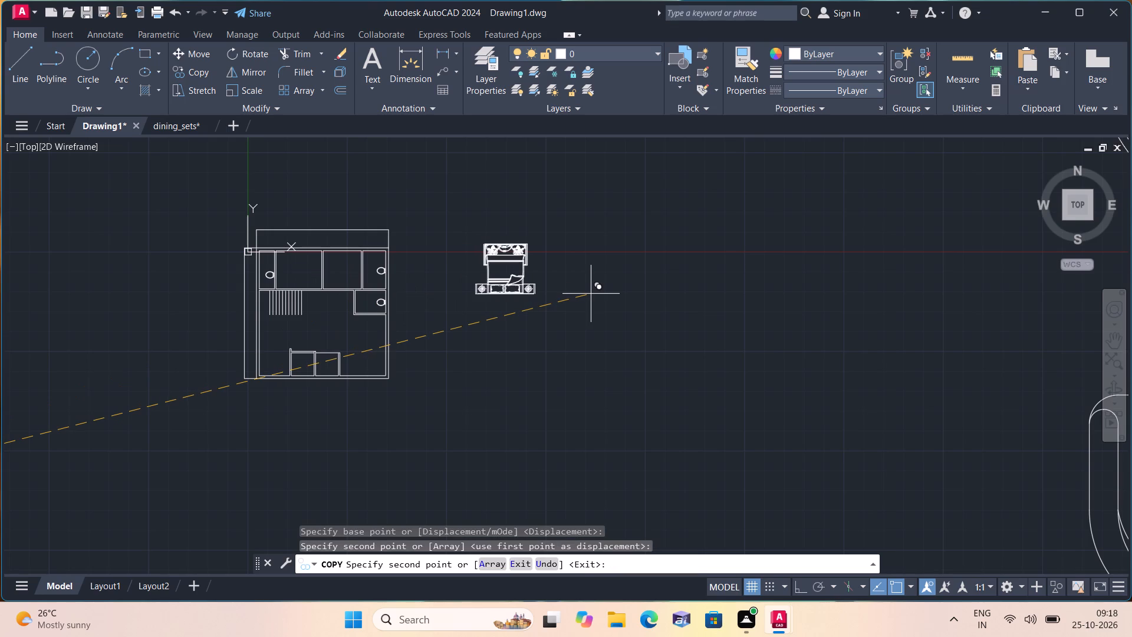
key("Escape")
Move the original reduced bed close to the floor plan, into the free space just west of it.
scroll(592, 291, "down", 2)
scroll(521, 352, "down", 2)
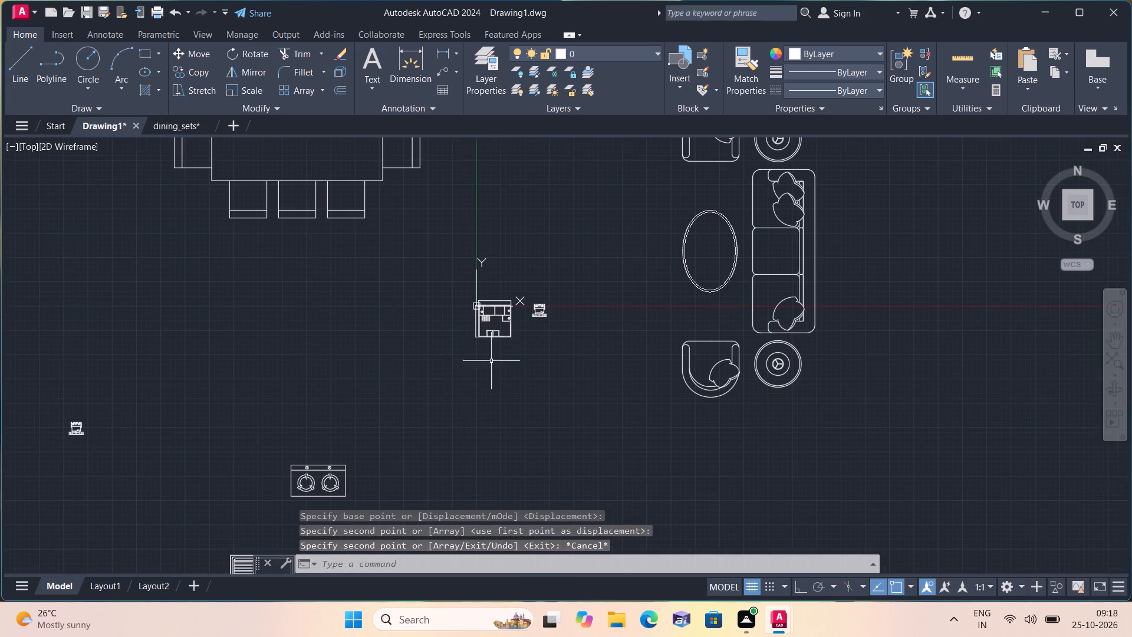
left_click(39, 412)
left_click(144, 474)
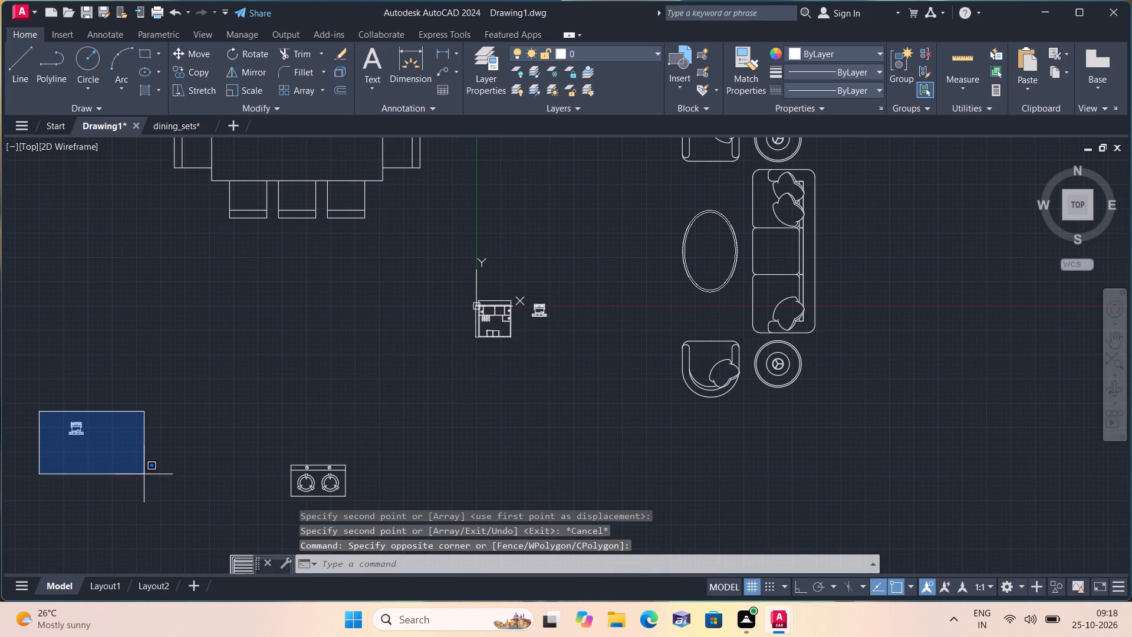
left_click(196, 54)
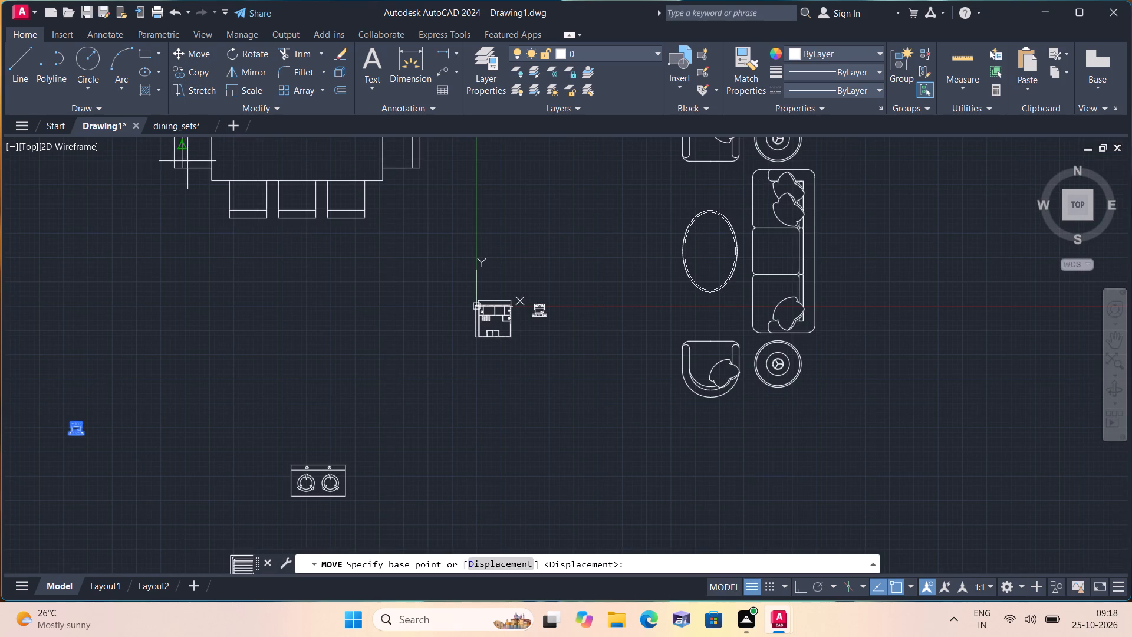
left_click(90, 426)
scroll(414, 349, "up", 3)
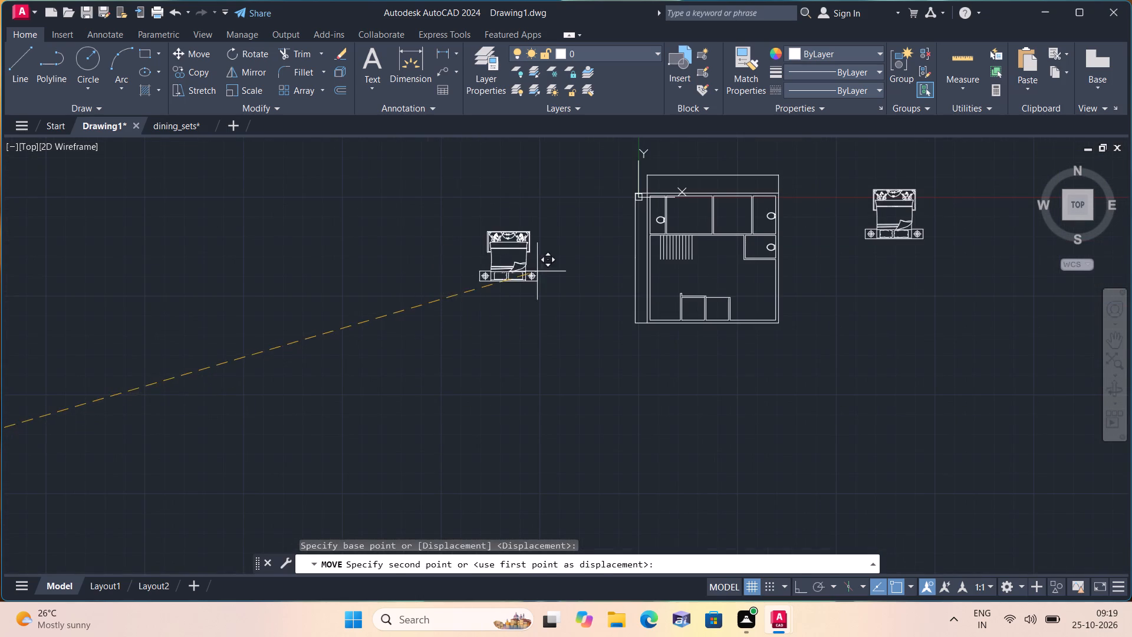
left_click(597, 239)
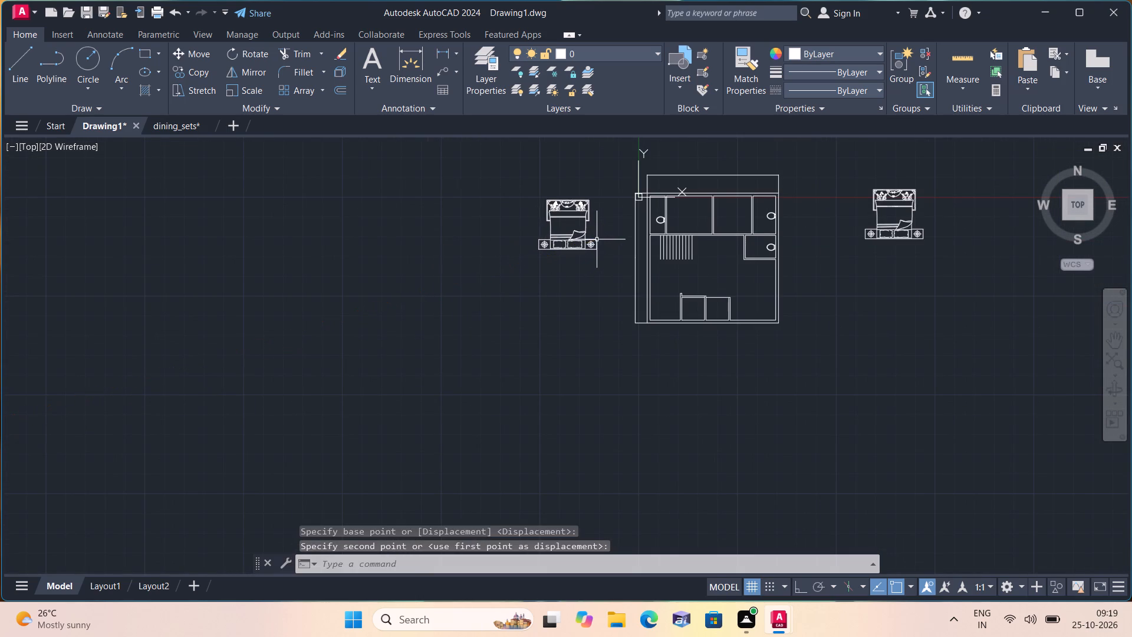
Scale the double bed west of the floor plan down freehand to a little under half its size.
middle_click_drag(582, 239, 258, 285)
scroll(361, 256, "up", 1)
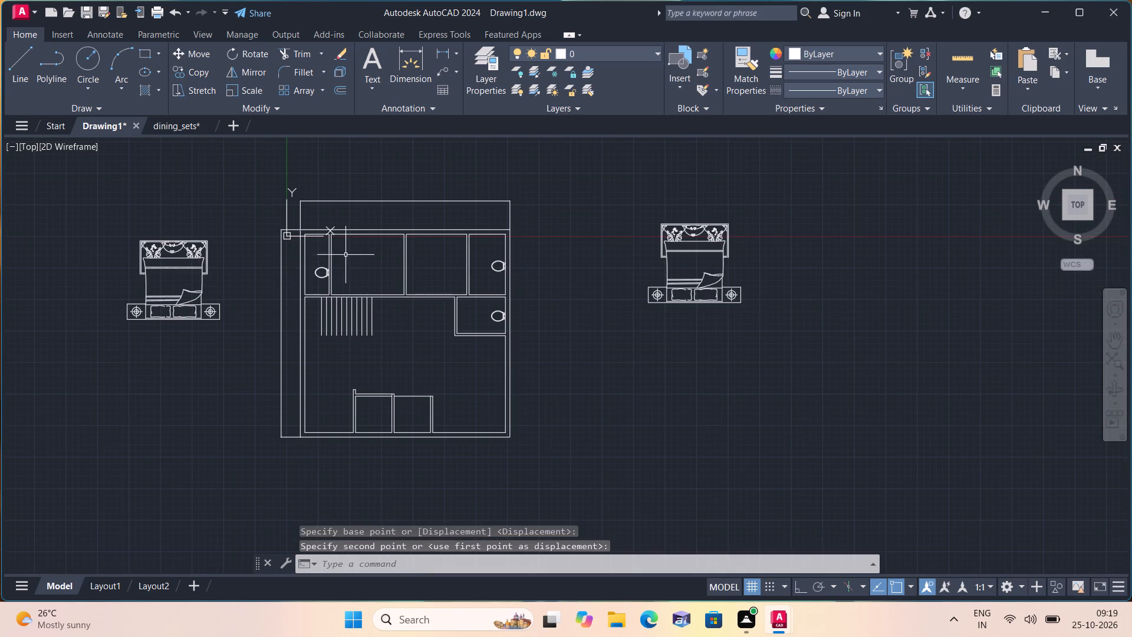
left_click_drag(18, 222, 24, 222)
left_click(235, 357)
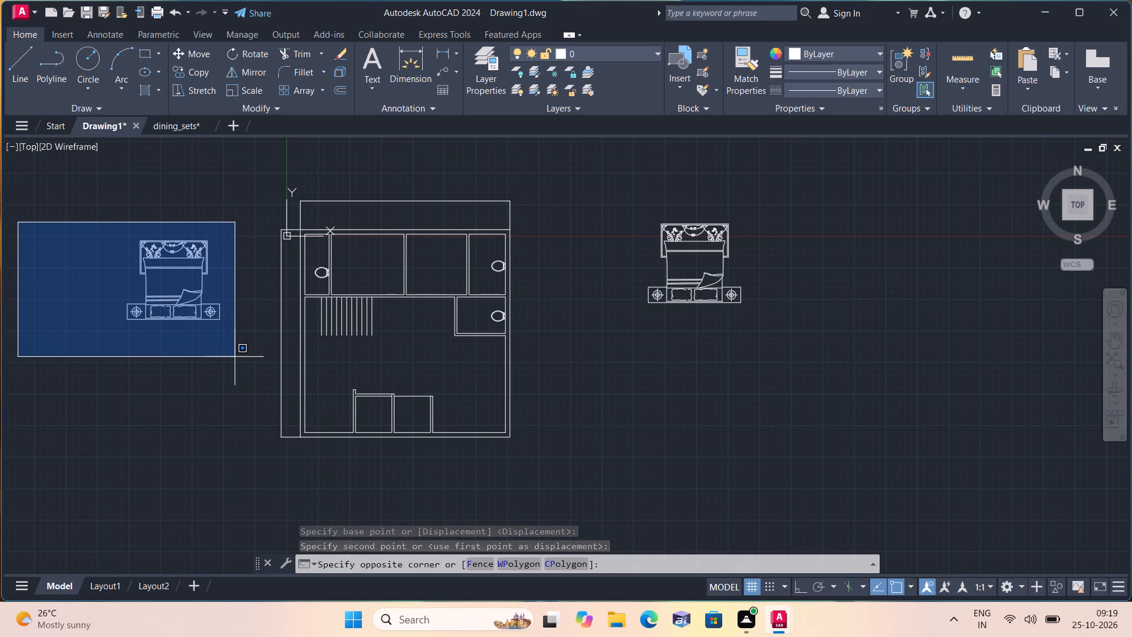
left_click(252, 87)
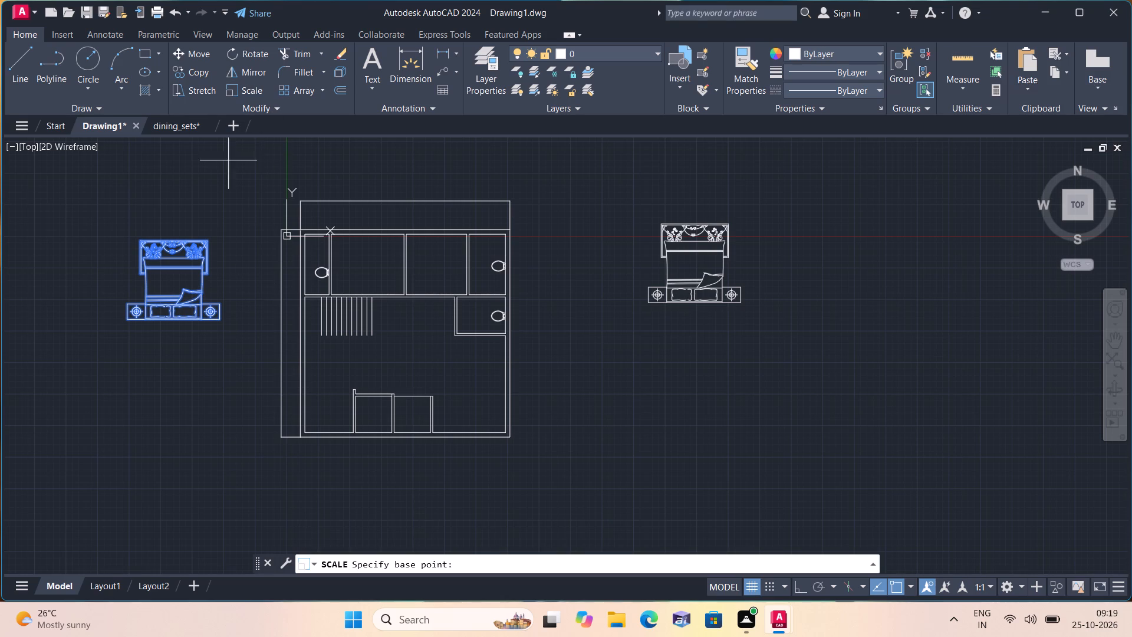
scroll(176, 323, "up", 1)
left_click(192, 254)
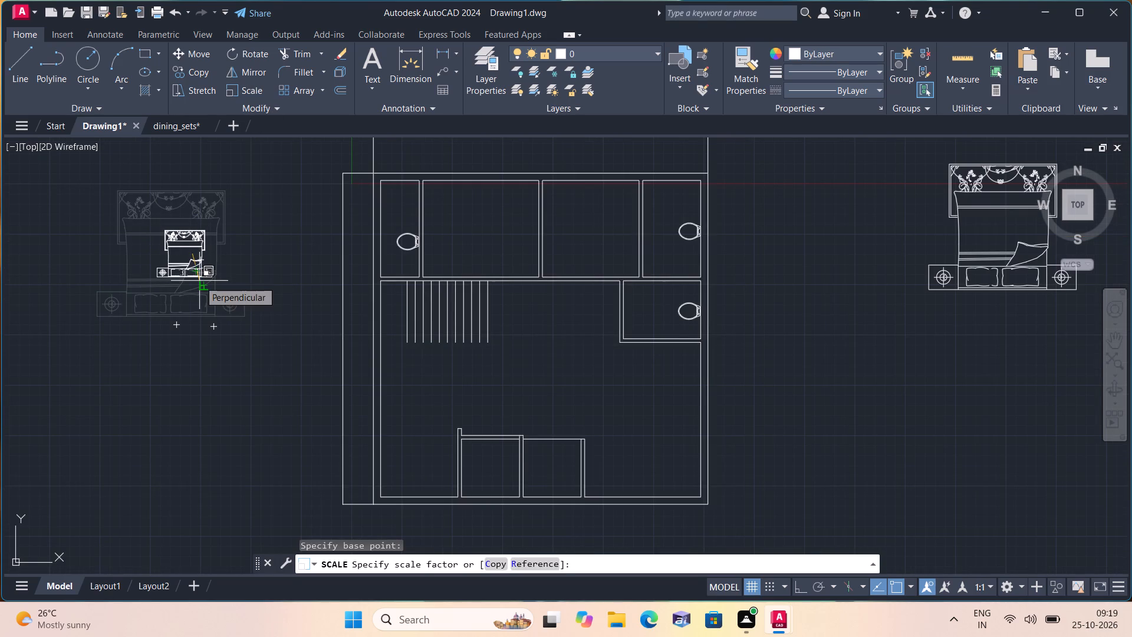
left_click(199, 281)
Move the reduced bed into the north bedroom beside the northwest toilet room, with its nightstands close to the south wall.
left_click_drag(108, 205, 113, 209)
left_click(292, 336)
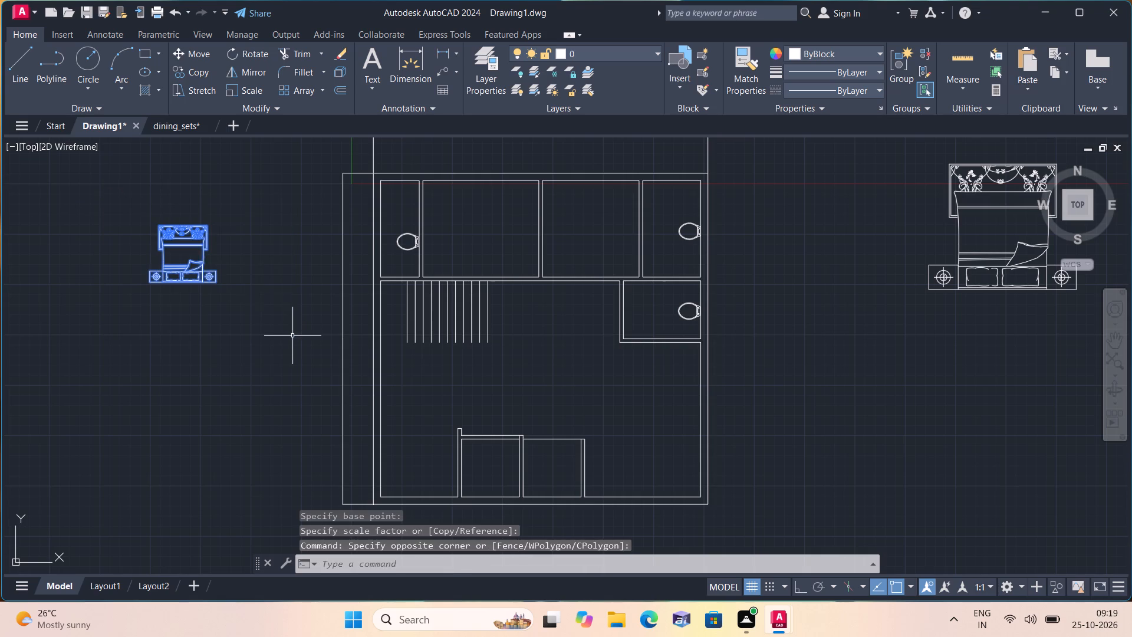
left_click(190, 51)
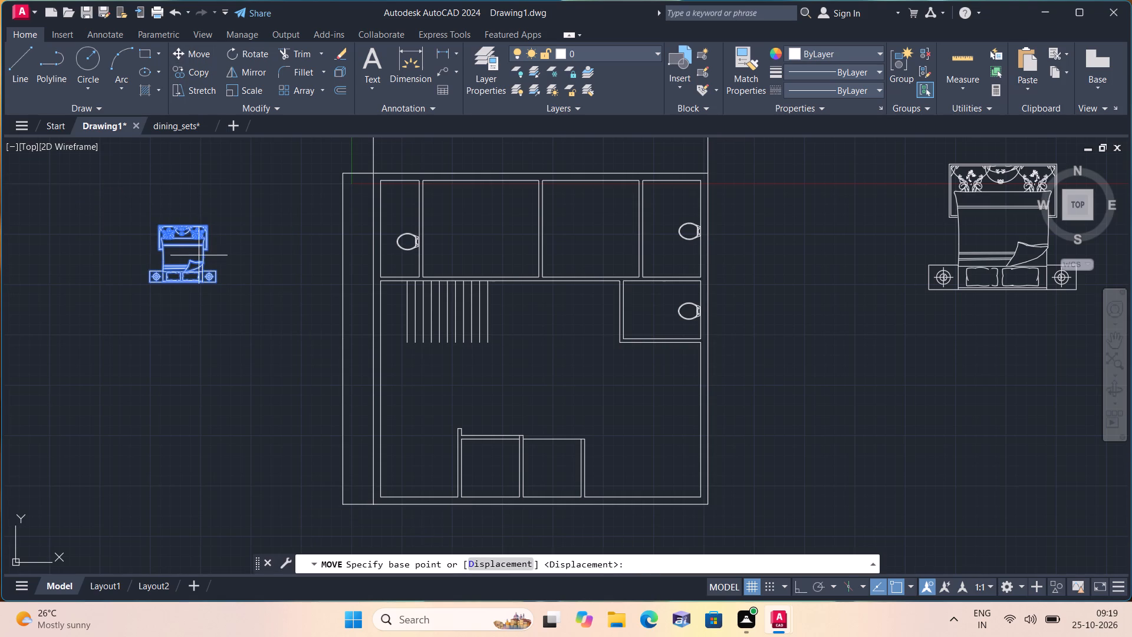
left_click(192, 248)
scroll(496, 245, "up", 2)
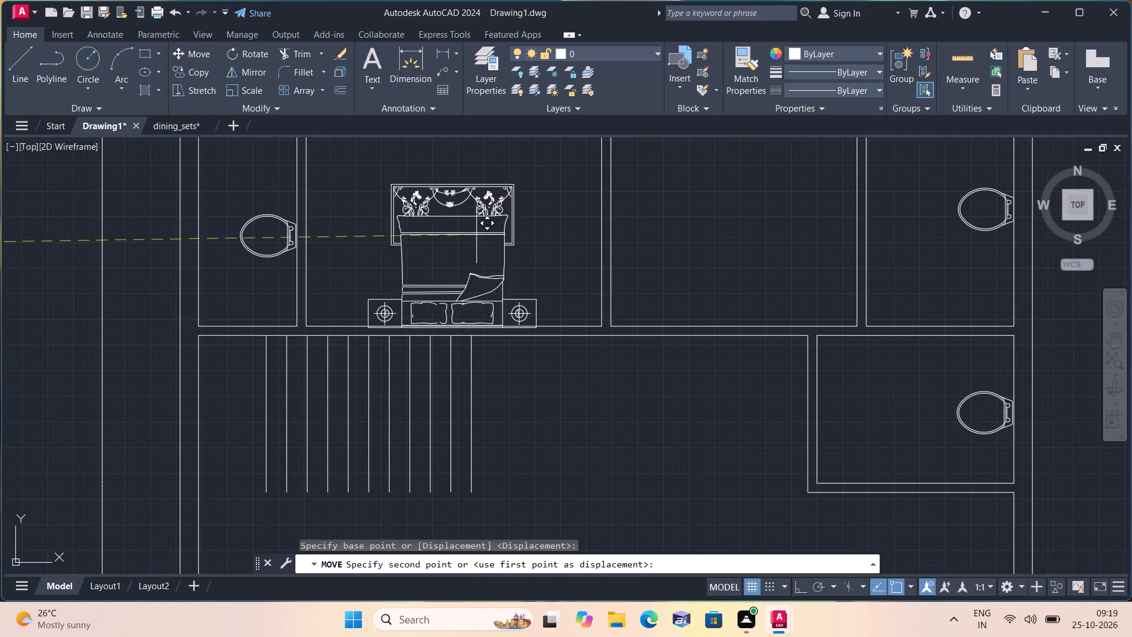
left_click(429, 224)
Scale the double bed east of the floor plan down freehand to a little under half, matching the placed bed.
scroll(428, 225, "down", 2)
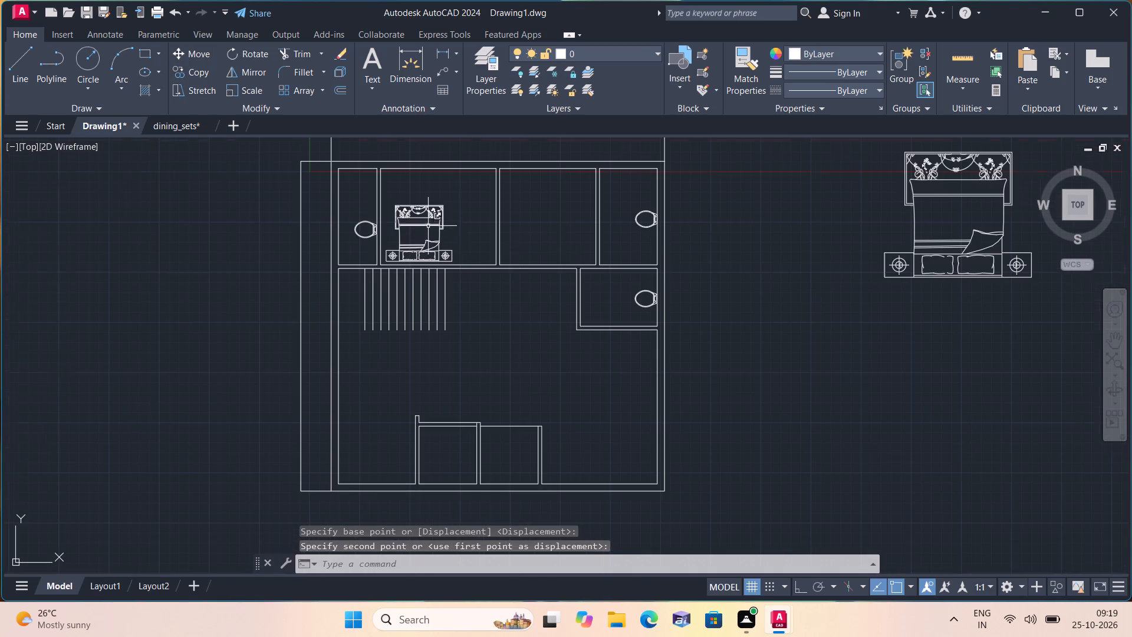
middle_click_drag(677, 248, 503, 289)
left_click(713, 165)
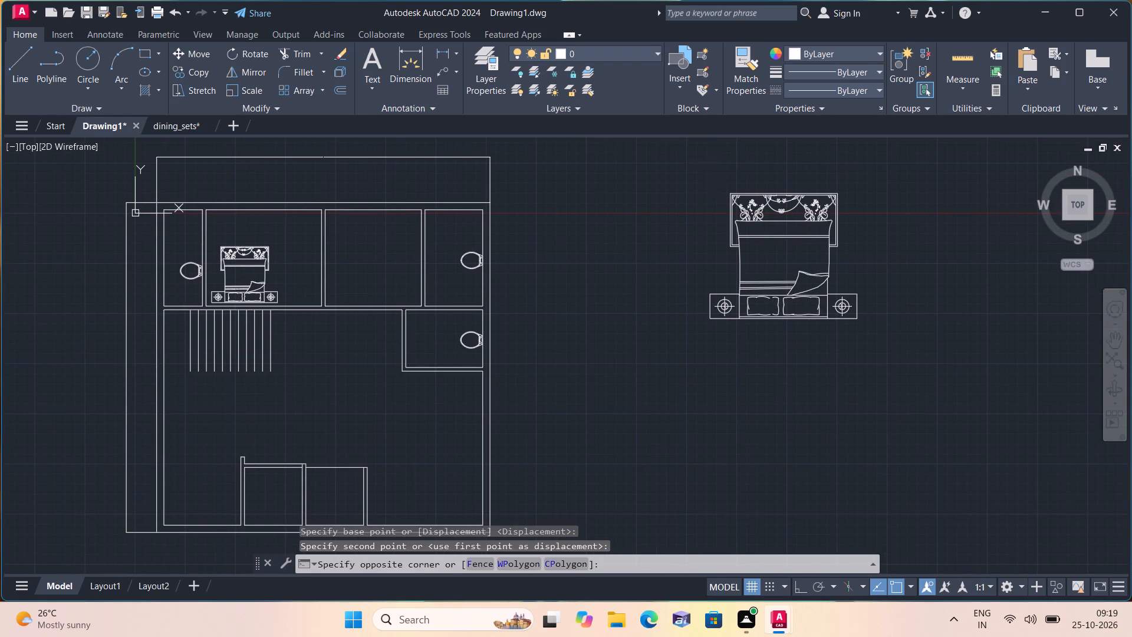
left_click(887, 360)
left_click_drag(884, 372, 881, 365)
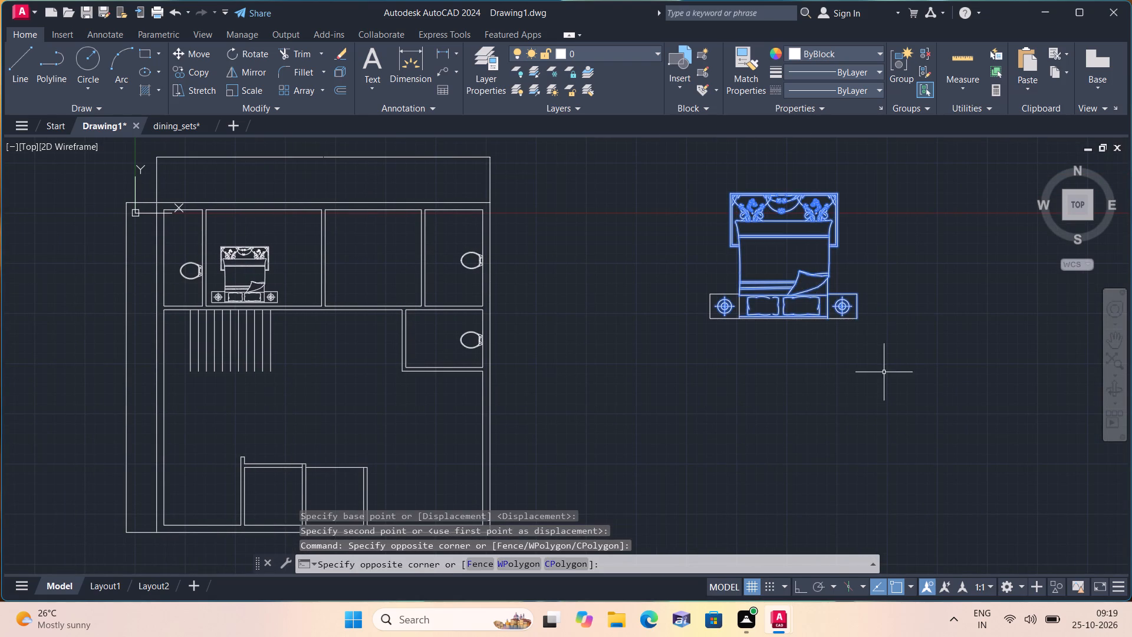
left_click_drag(881, 365, 880, 363)
left_click(678, 214)
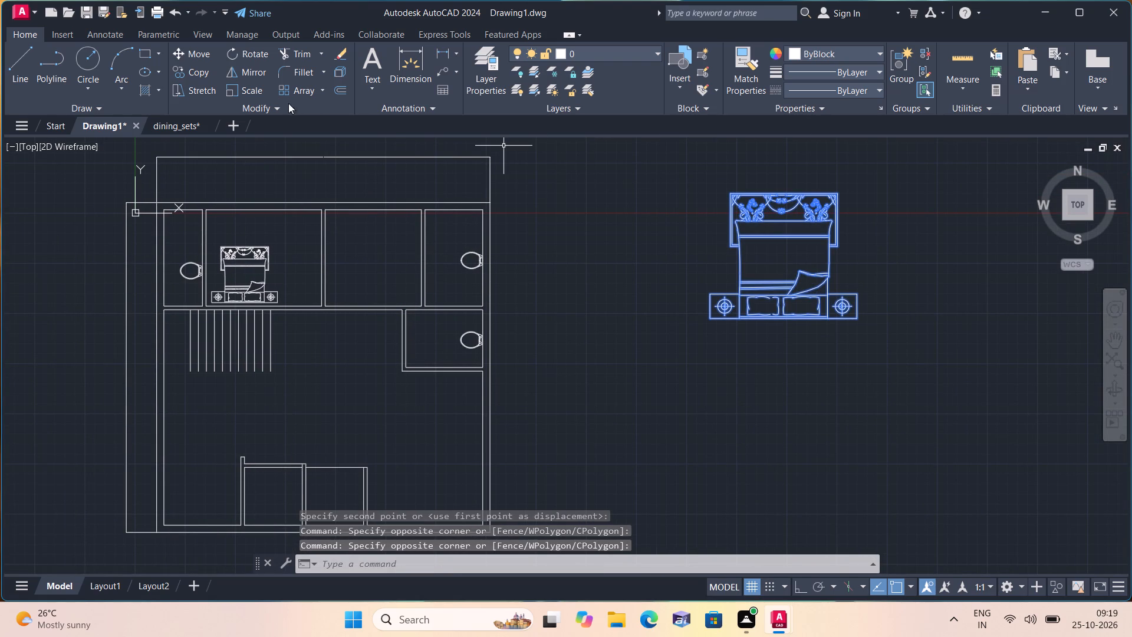
left_click(252, 87)
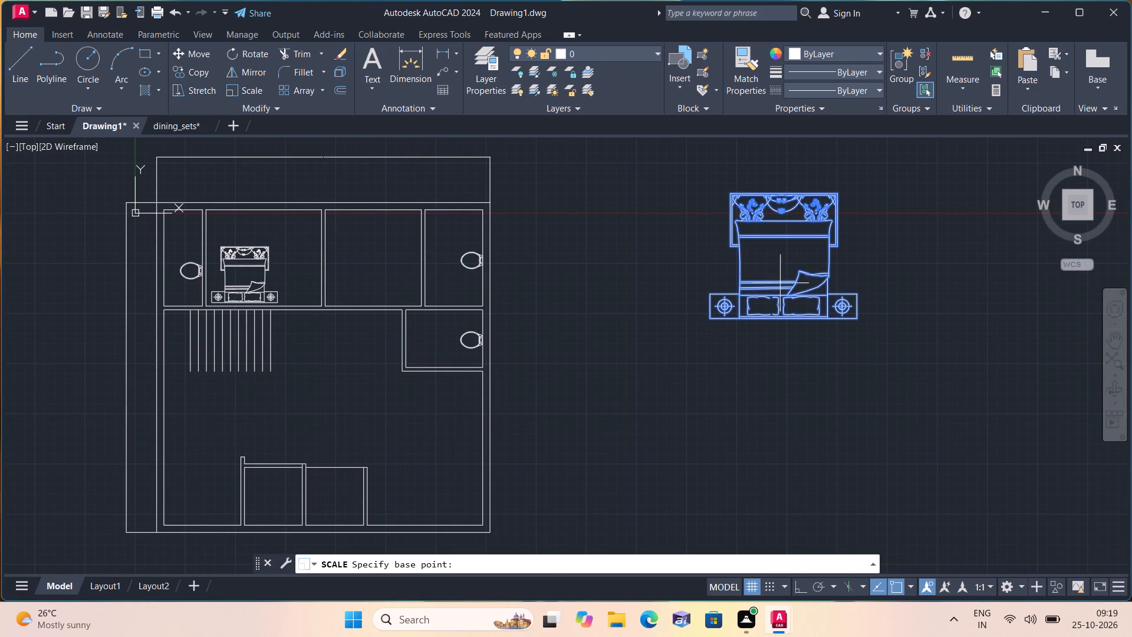
left_click(778, 257)
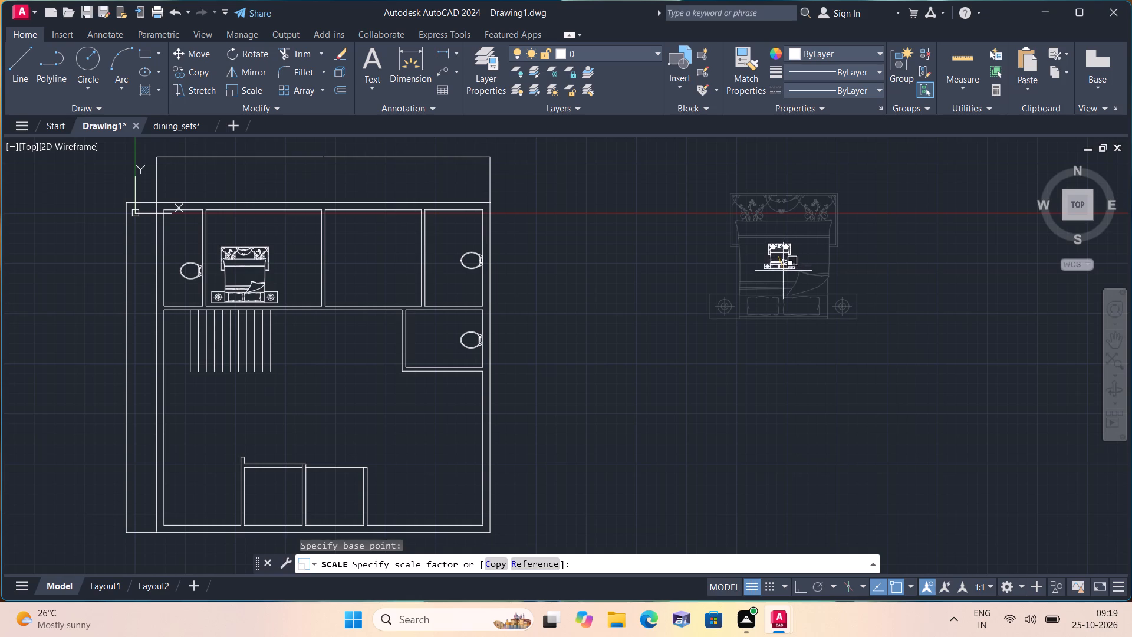
left_click(789, 278)
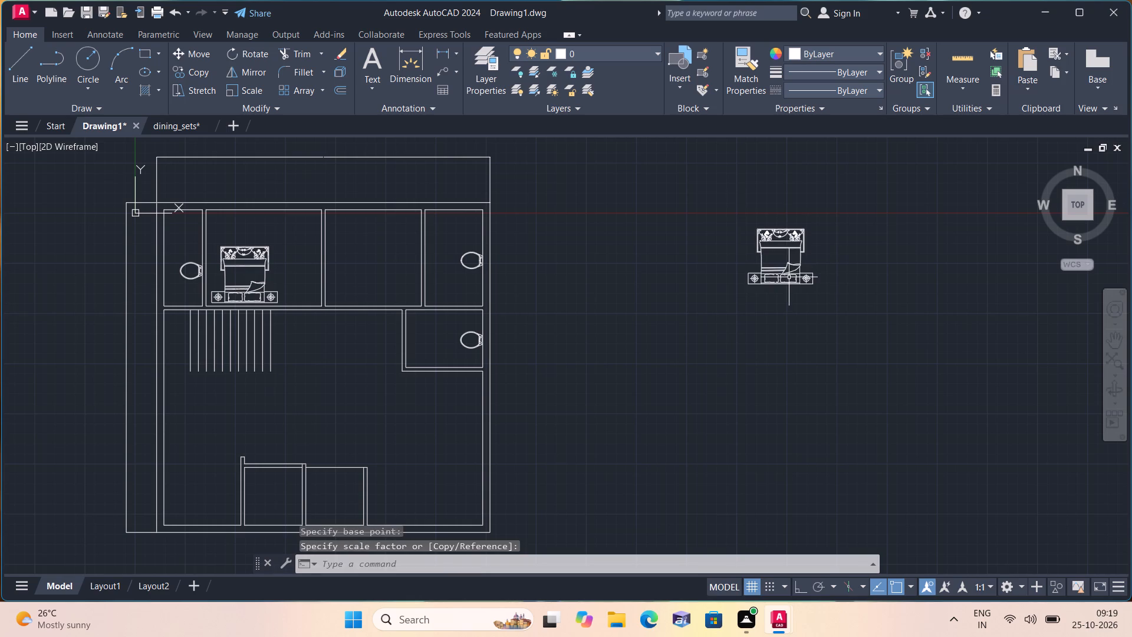
Move this reduced bed into the second north bedroom, beside the northeast toilet room, with its nightstands close to the south wall.
left_click_drag(695, 193, 715, 210)
left_click(918, 351)
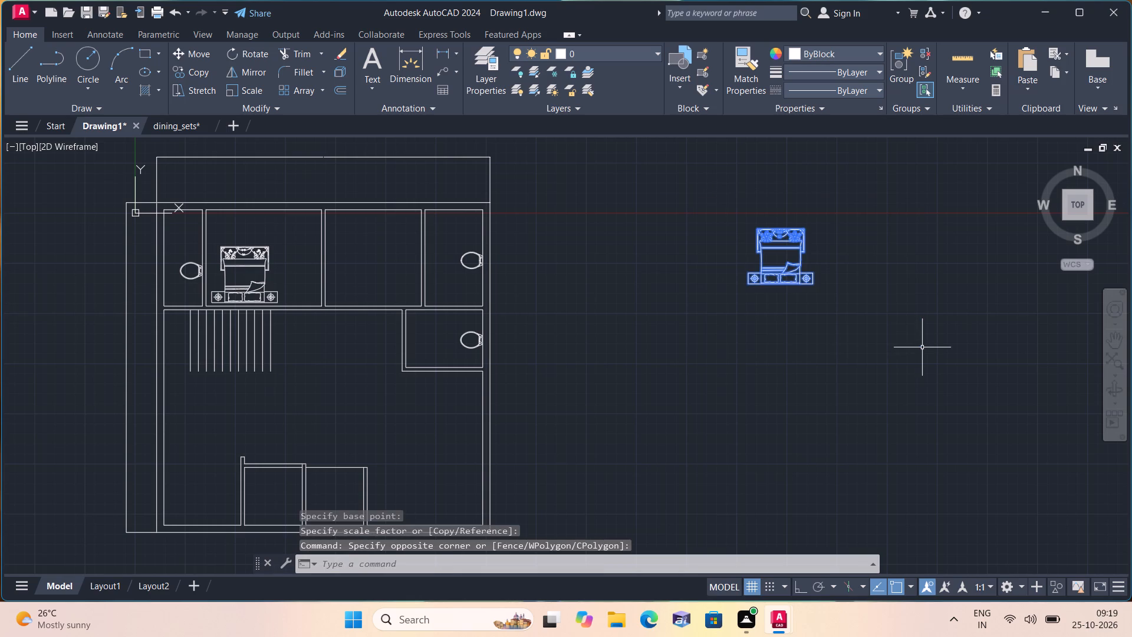
left_click(191, 51)
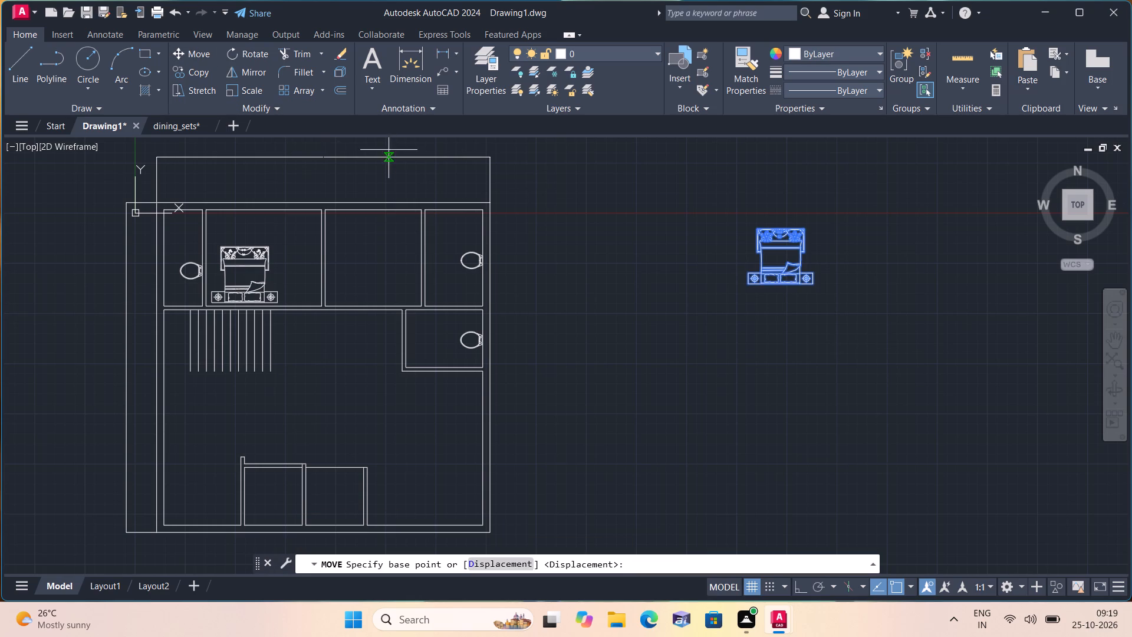
left_click(779, 264)
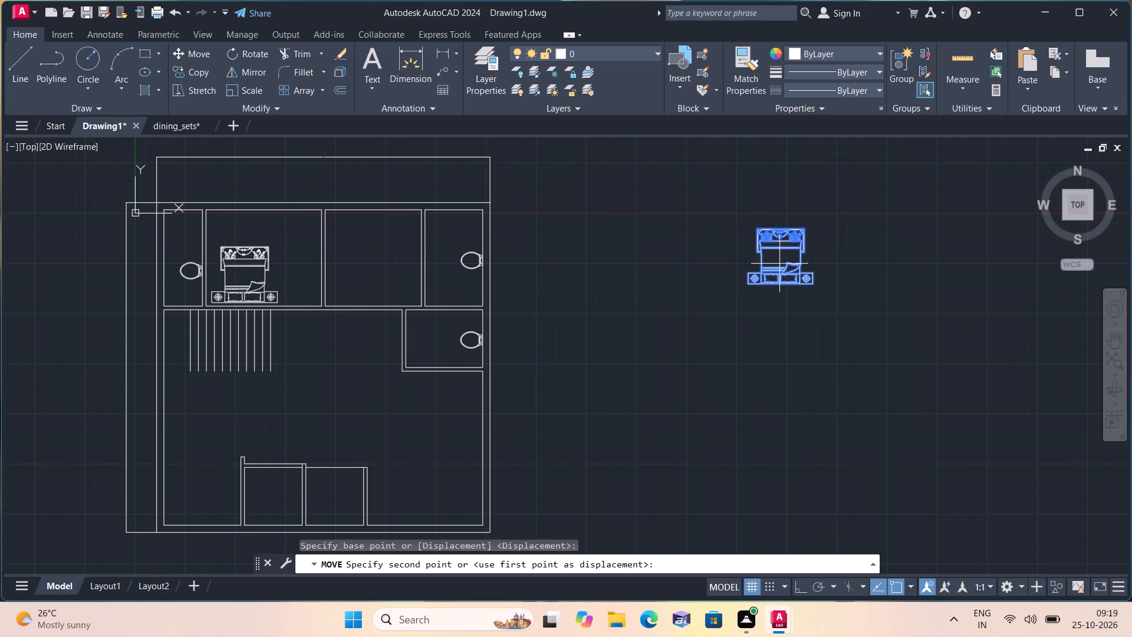
scroll(380, 284, "up", 2)
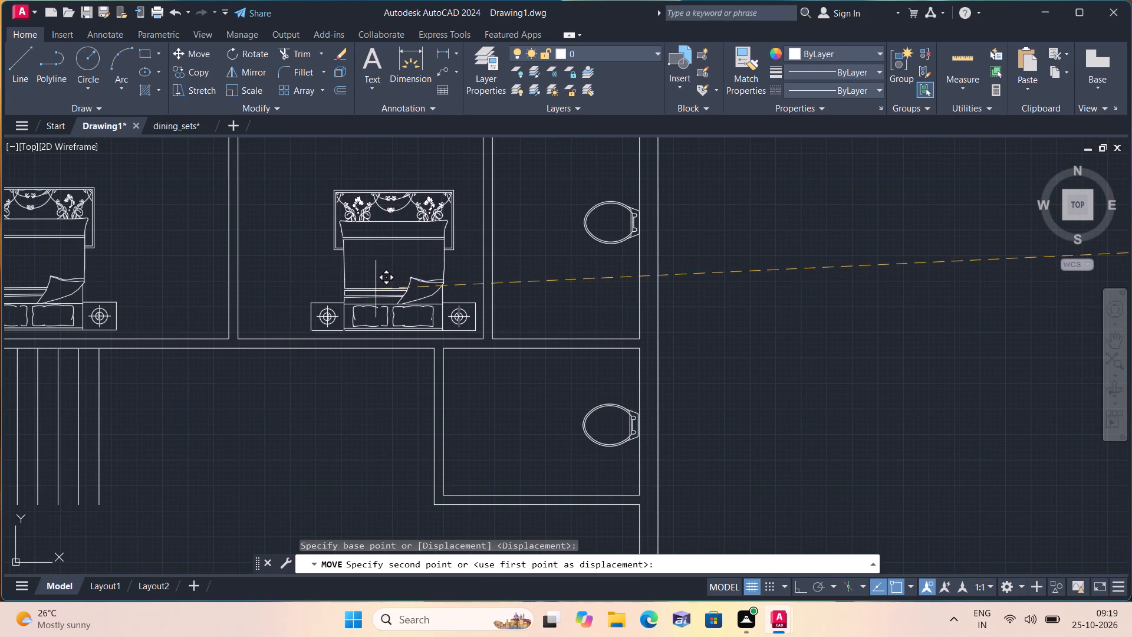
left_click(376, 289)
Scale the whole sofa set with armchairs and tables down freehand to about one-twentieth of its size.
scroll(397, 230, "down", 3)
middle_click_drag(439, 330, 439, 324)
scroll(439, 324, "down", 2)
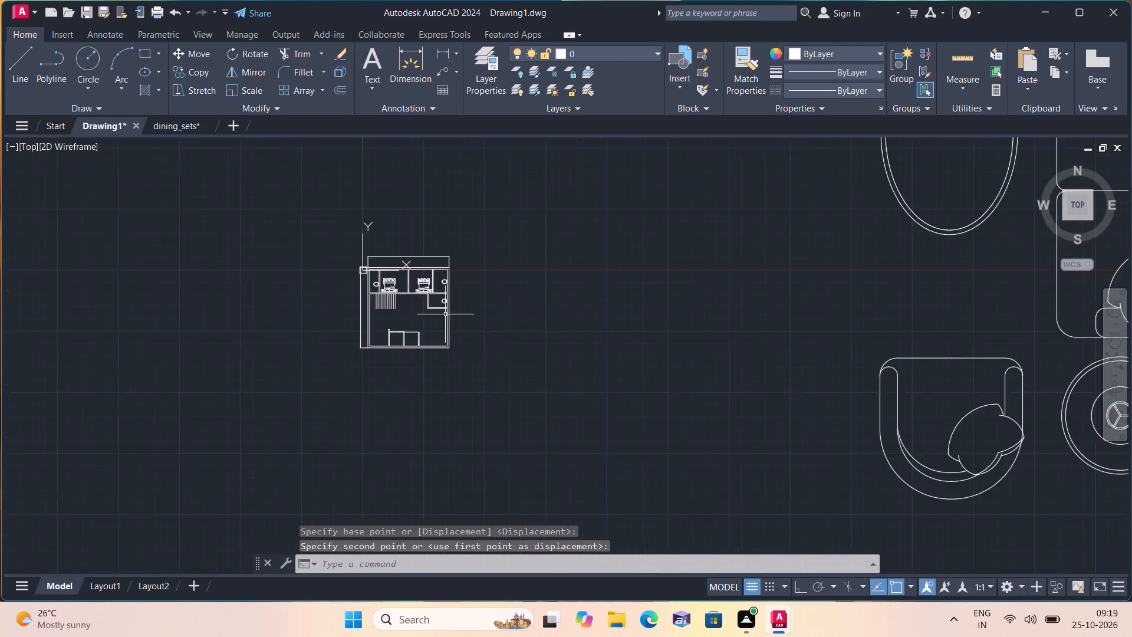
scroll(449, 311, "down", 3)
middle_click_drag(531, 303, 509, 317)
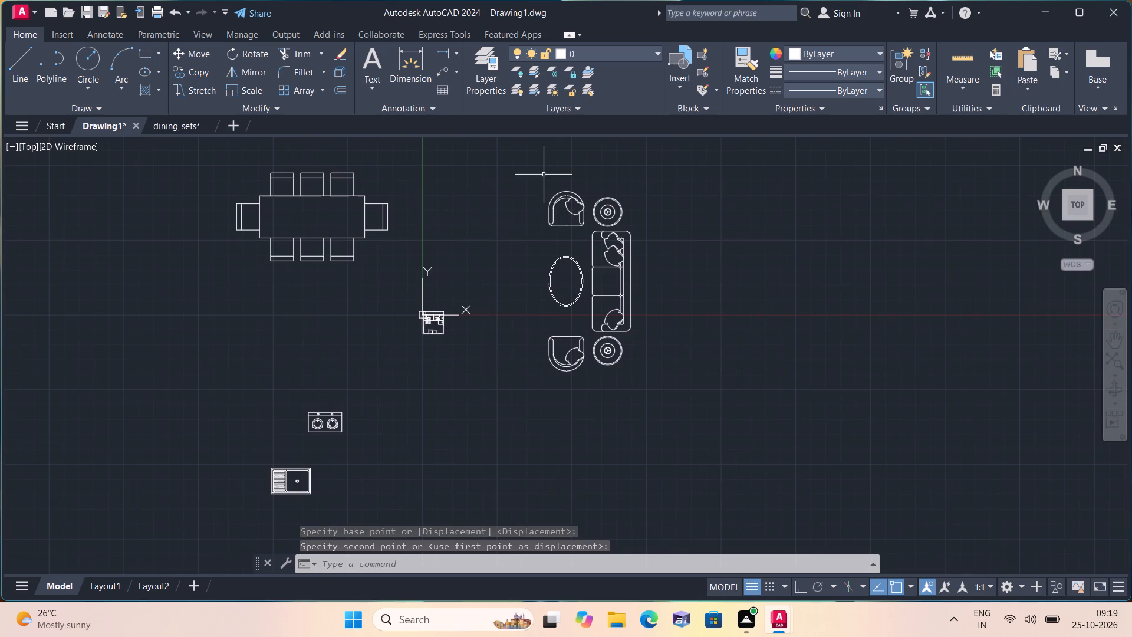
left_click(535, 170)
left_click(662, 396)
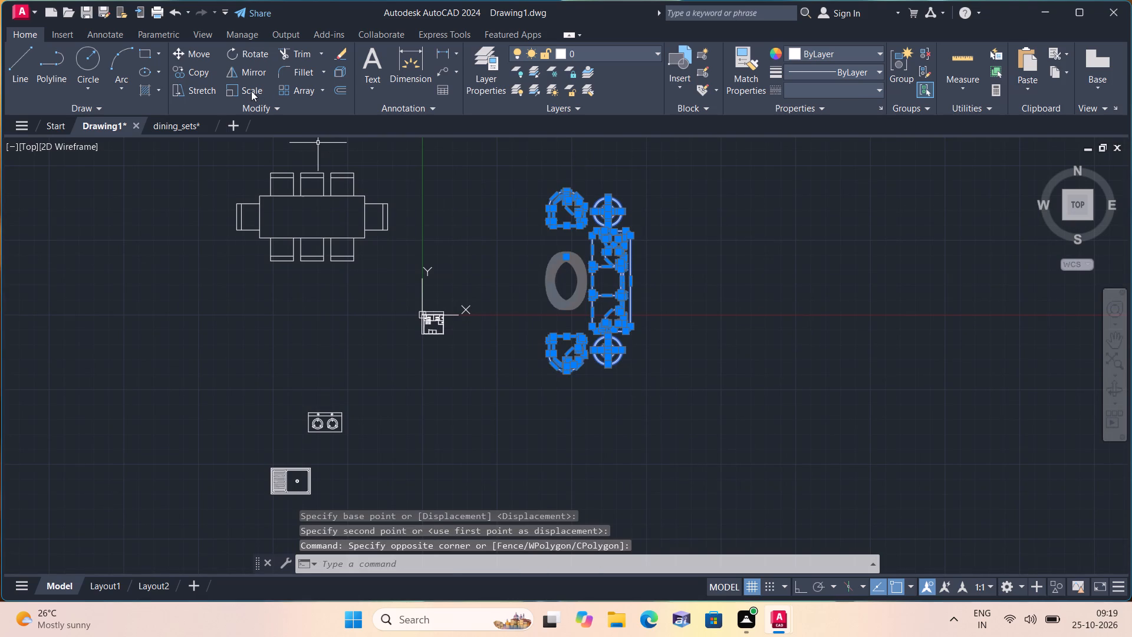
left_click(251, 90)
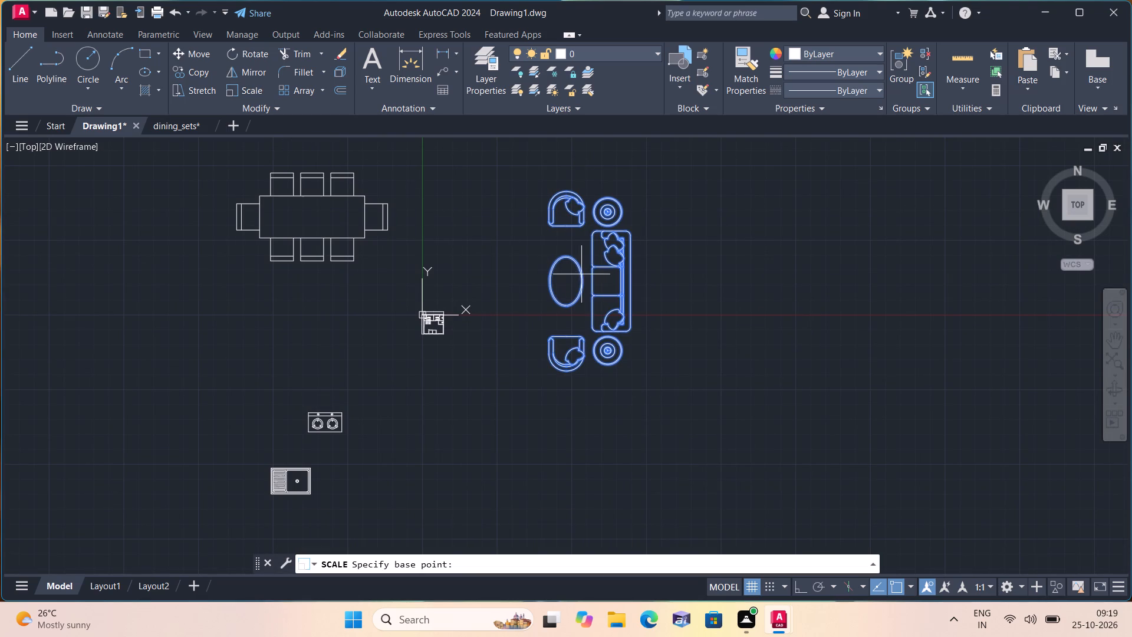
scroll(584, 284, "up", 2)
left_click(561, 277)
left_click(564, 283)
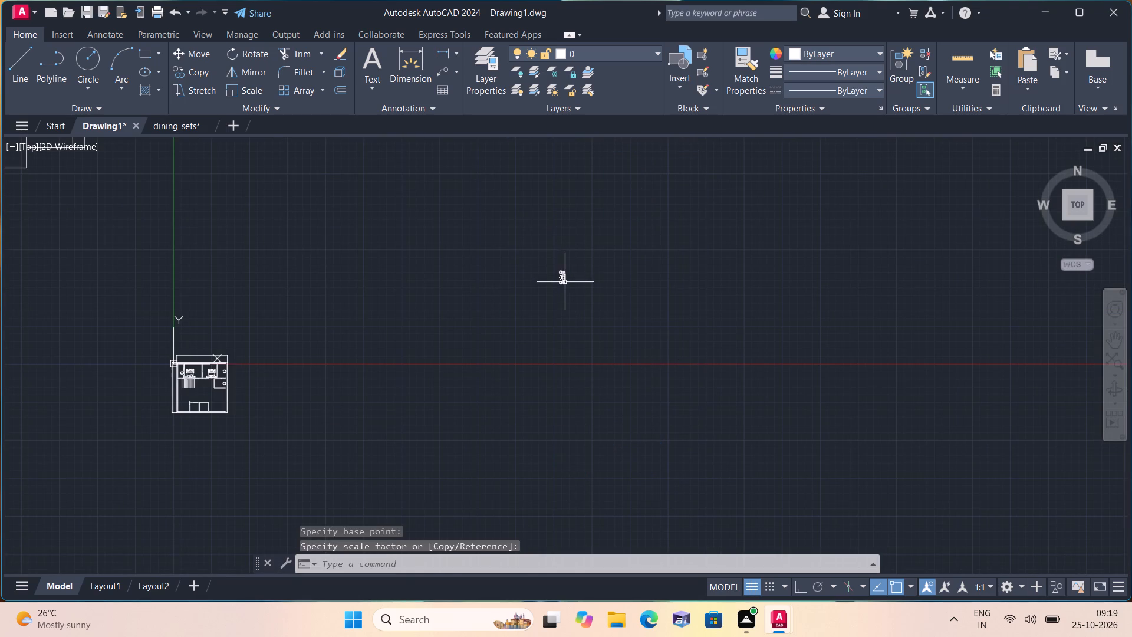
Move the reduced sofa set into the open living area, near the east wall just south of the lower toilet room.
left_click(542, 256)
left_click(601, 310)
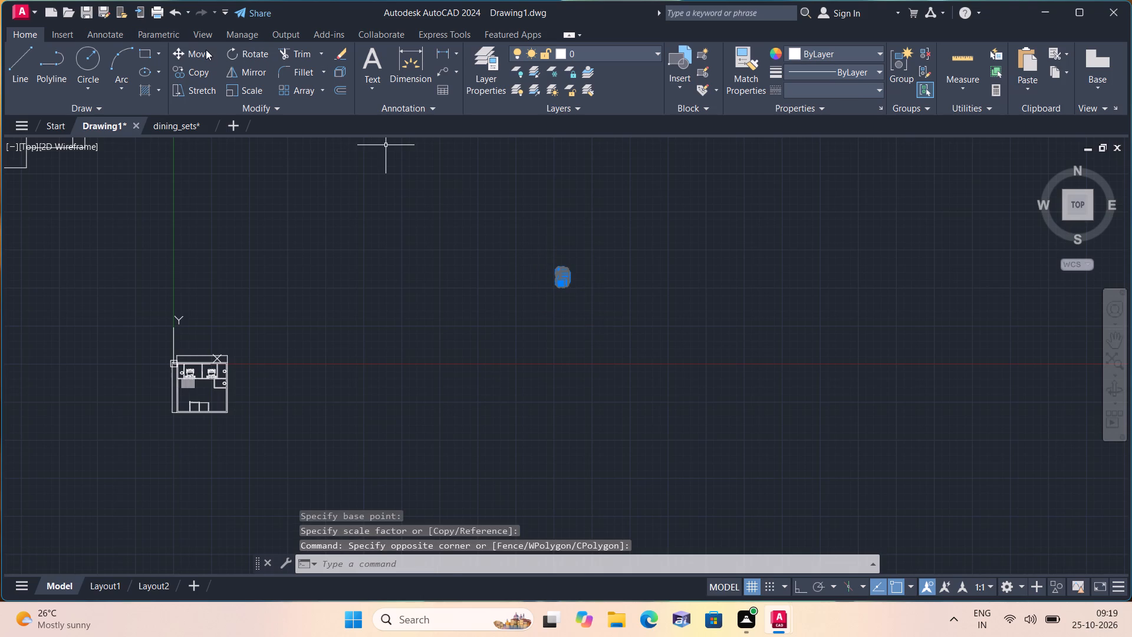
left_click(198, 54)
left_click(558, 275)
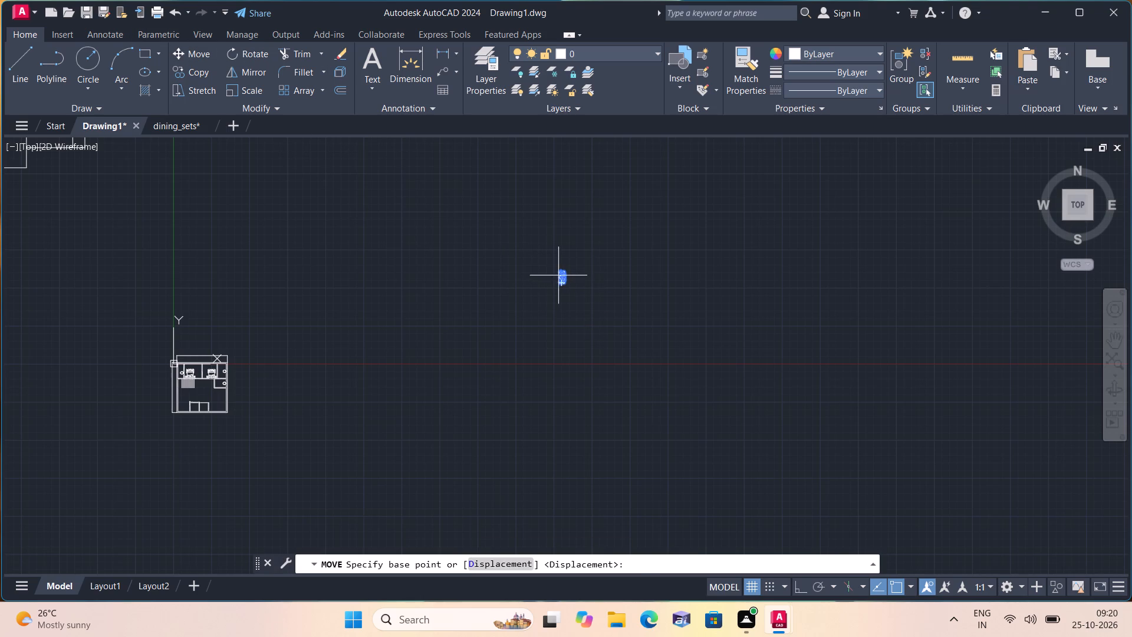
scroll(258, 401, "up", 4)
scroll(153, 415, "up", 1)
middle_click_drag(94, 405, 394, 356)
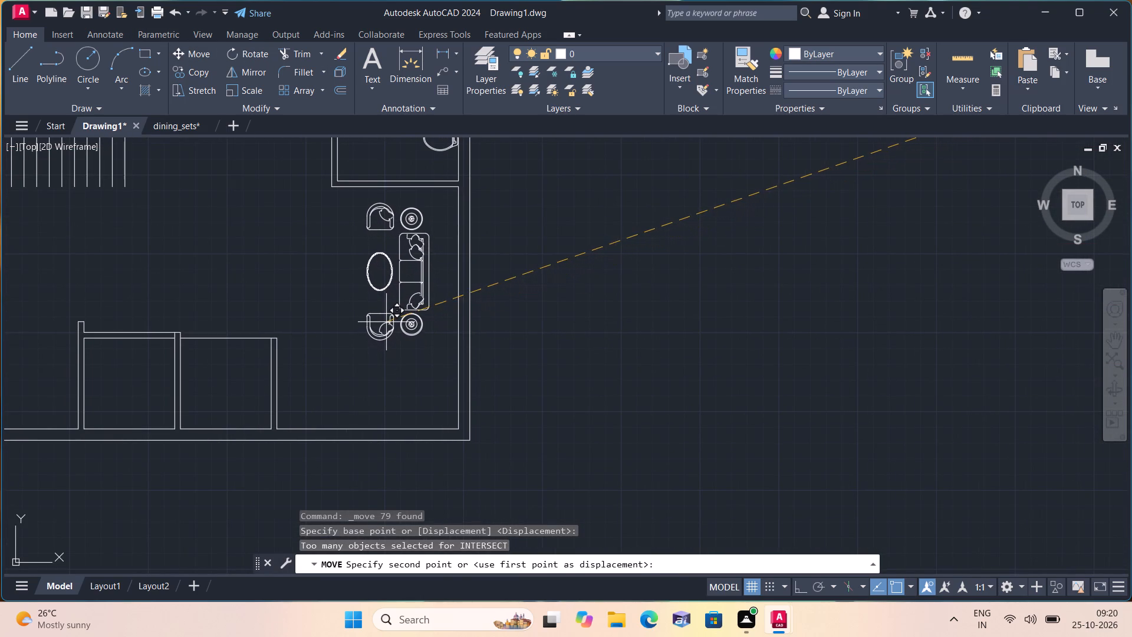
left_click(385, 315)
Scale the two-burner stove down freehand to about one-twentieth of its size.
scroll(320, 332, "down", 5)
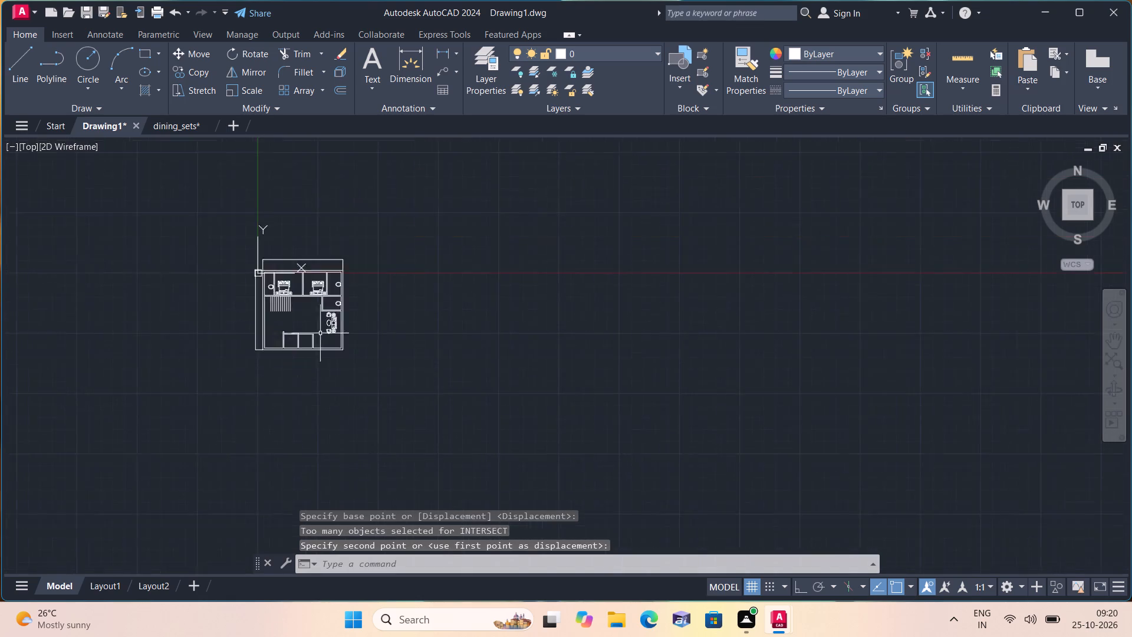
scroll(320, 334, "down", 1)
middle_click_drag(171, 469, 263, 420)
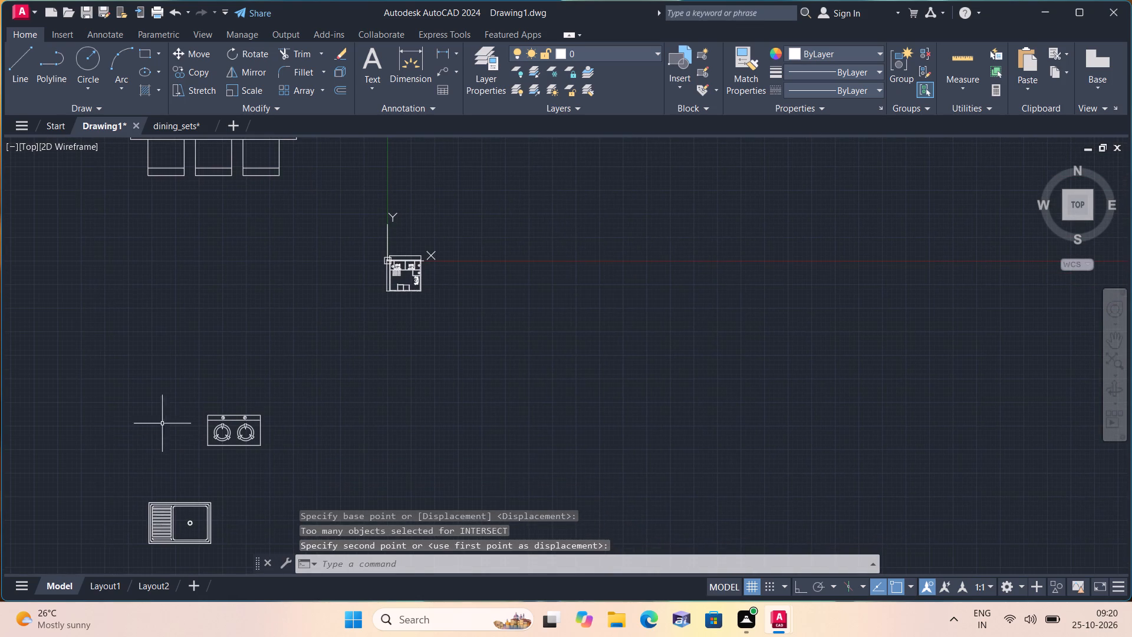
left_click_drag(134, 390, 172, 409)
left_click(339, 465)
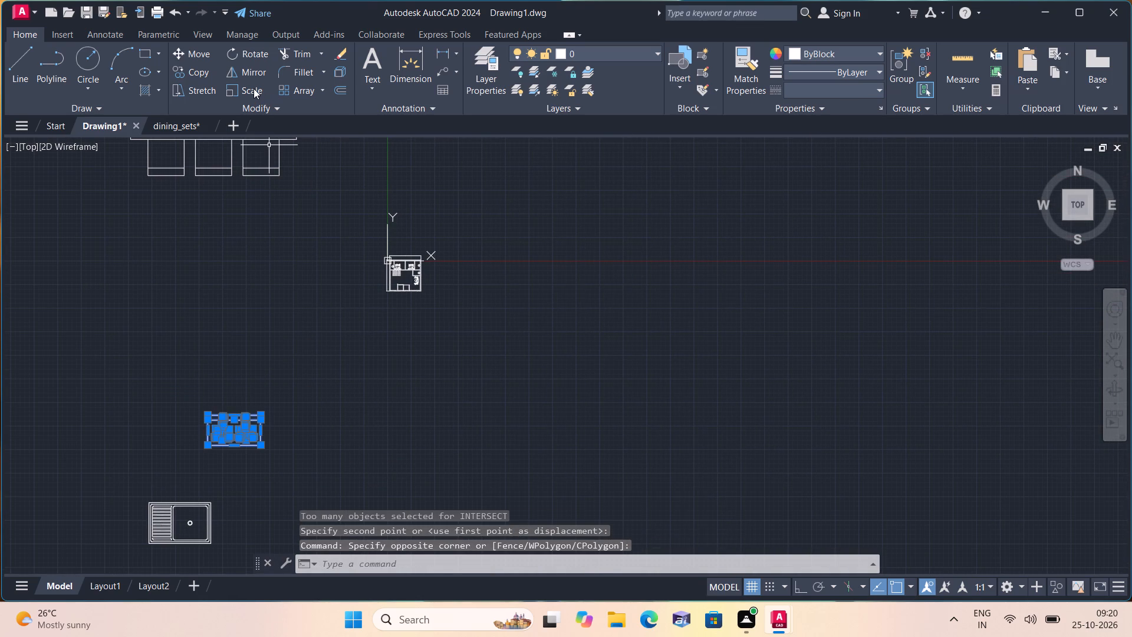
left_click(254, 88)
scroll(234, 426, "up", 3)
left_click(234, 425)
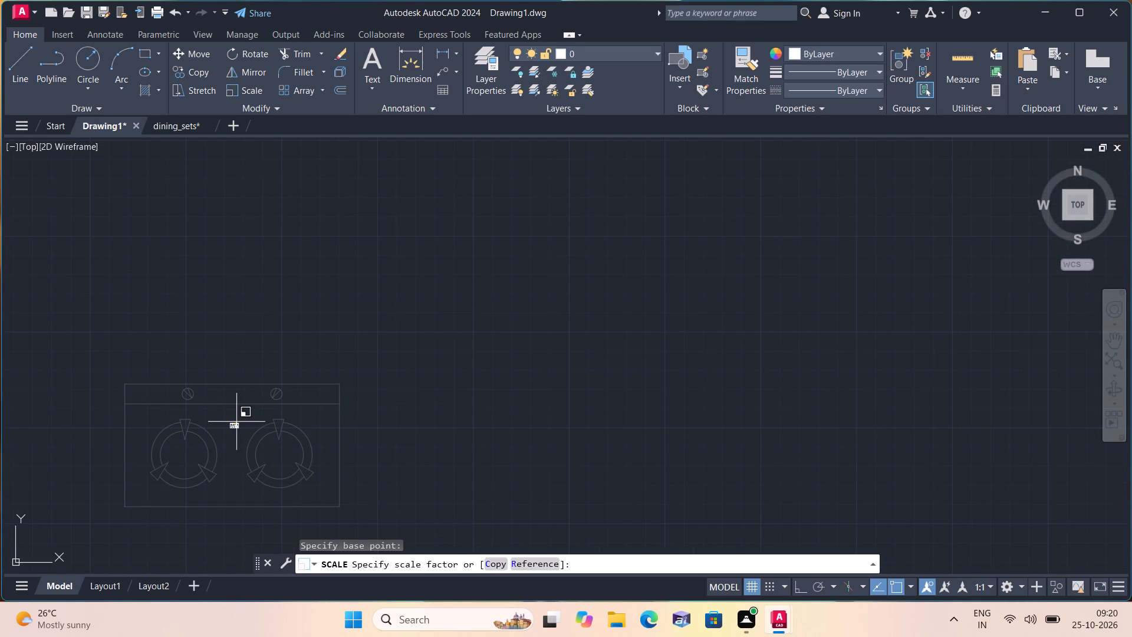
left_click(236, 422)
Move the reduced two-burner stove into the southwest corner room, close to its west and south walls.
left_click(216, 418)
left_click(287, 444)
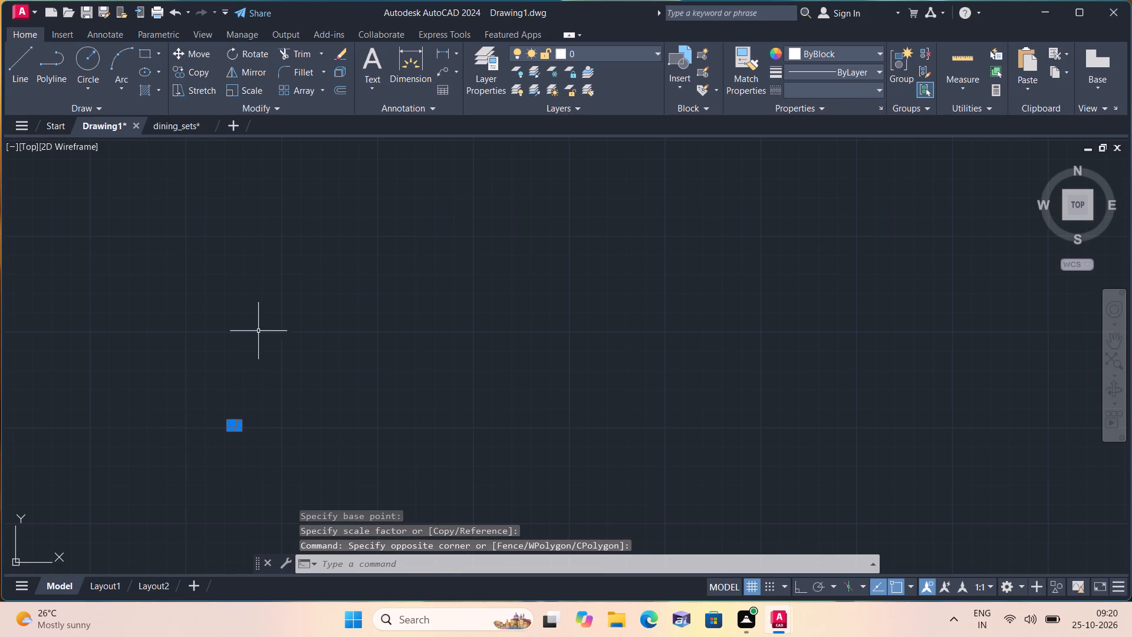
left_click(200, 51)
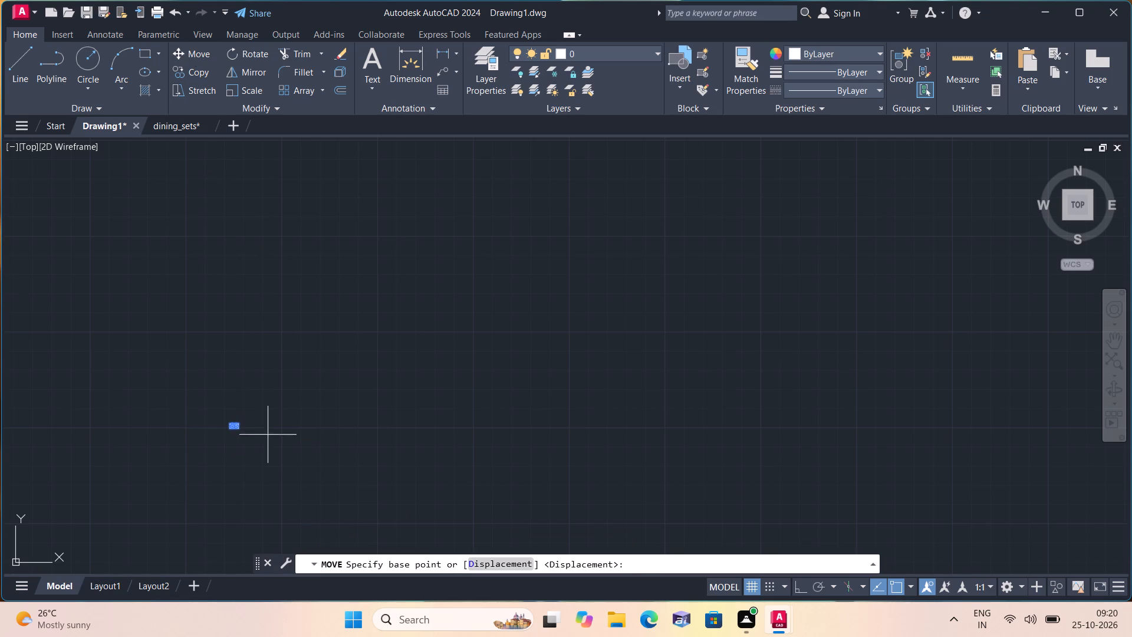
left_click(238, 431)
scroll(289, 355, "down", 2)
middle_click_drag(290, 355, 263, 485)
scroll(514, 302, "up", 2)
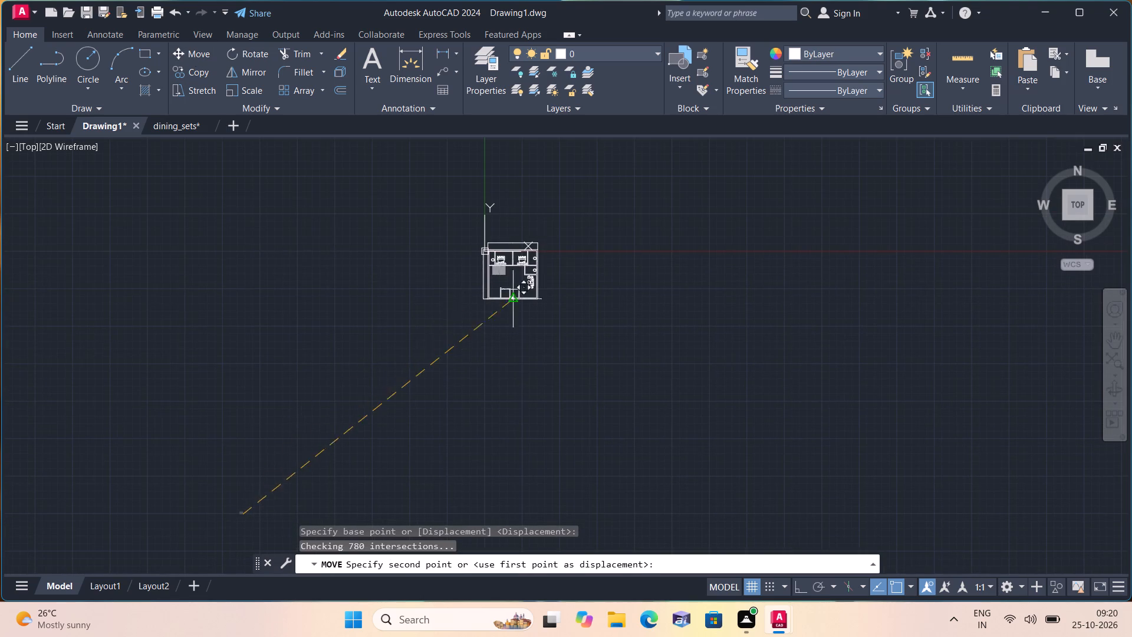
scroll(514, 301, "up", 2)
scroll(371, 261, "up", 3)
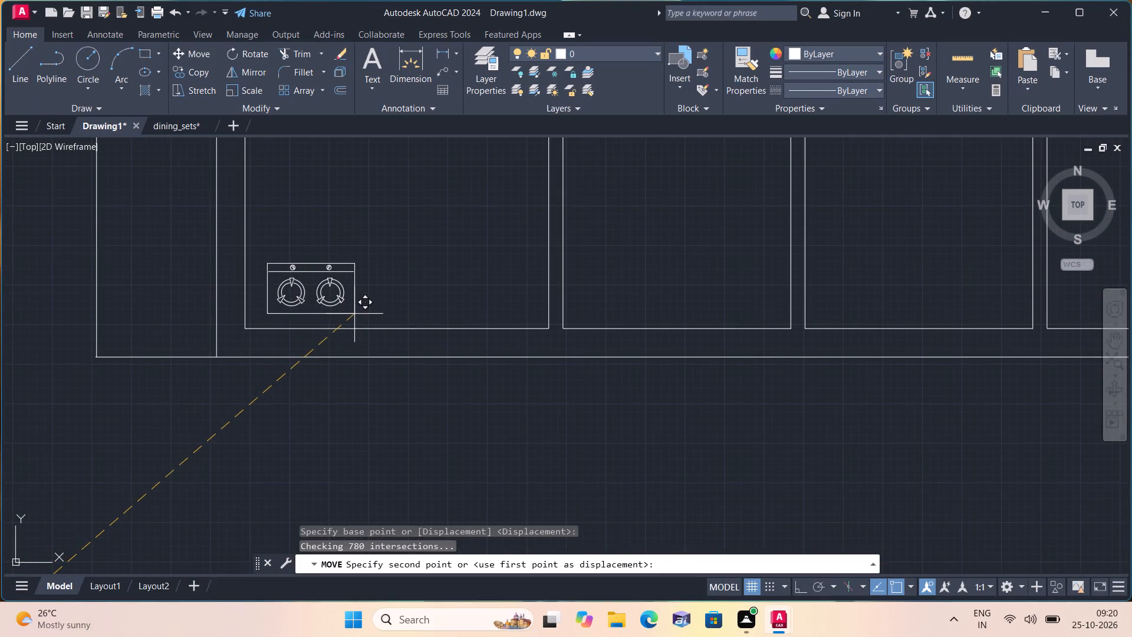
left_click(344, 320)
Move the full-size kitchen sink with drainboard close to the floor plan, just outside its west side.
scroll(367, 288, "down", 6)
scroll(300, 415, "down", 1)
middle_click_drag(300, 415, 300, 415)
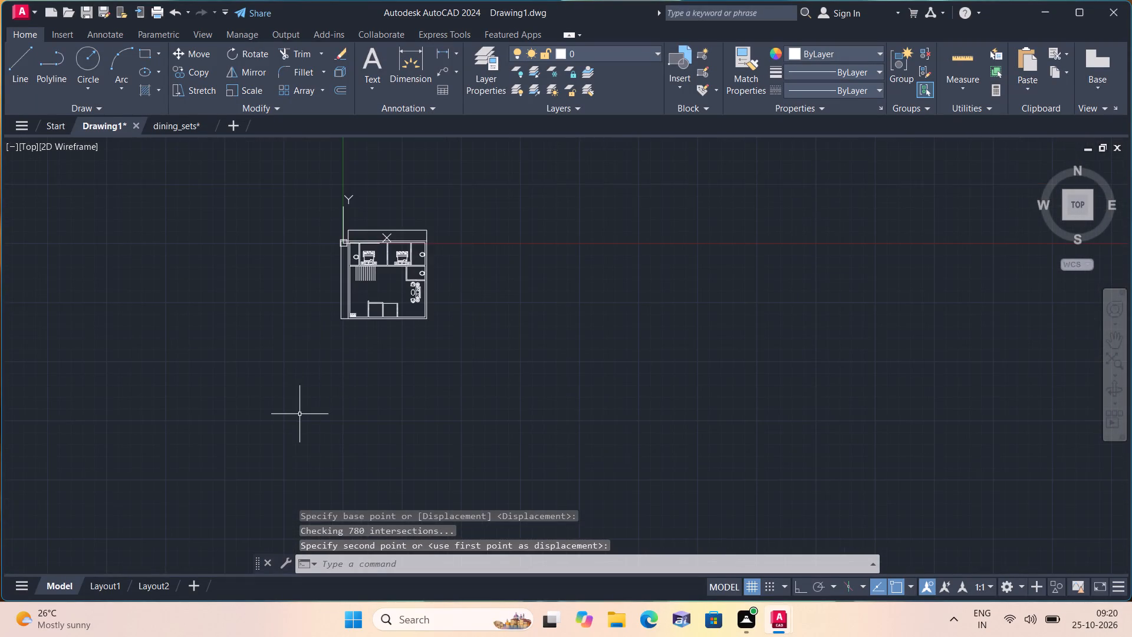
middle_click_drag(300, 415, 315, 331)
scroll(300, 415, "down", 4)
scroll(280, 351, "up", 2)
left_click(278, 316)
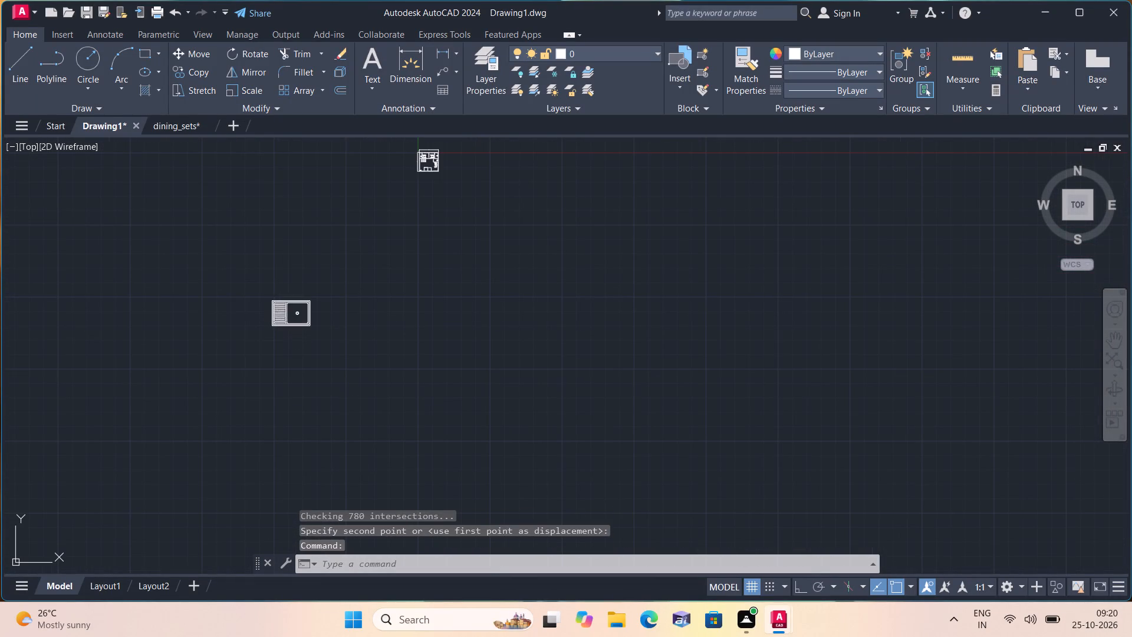
left_click(269, 300)
middle_click_drag(360, 215, 358, 219)
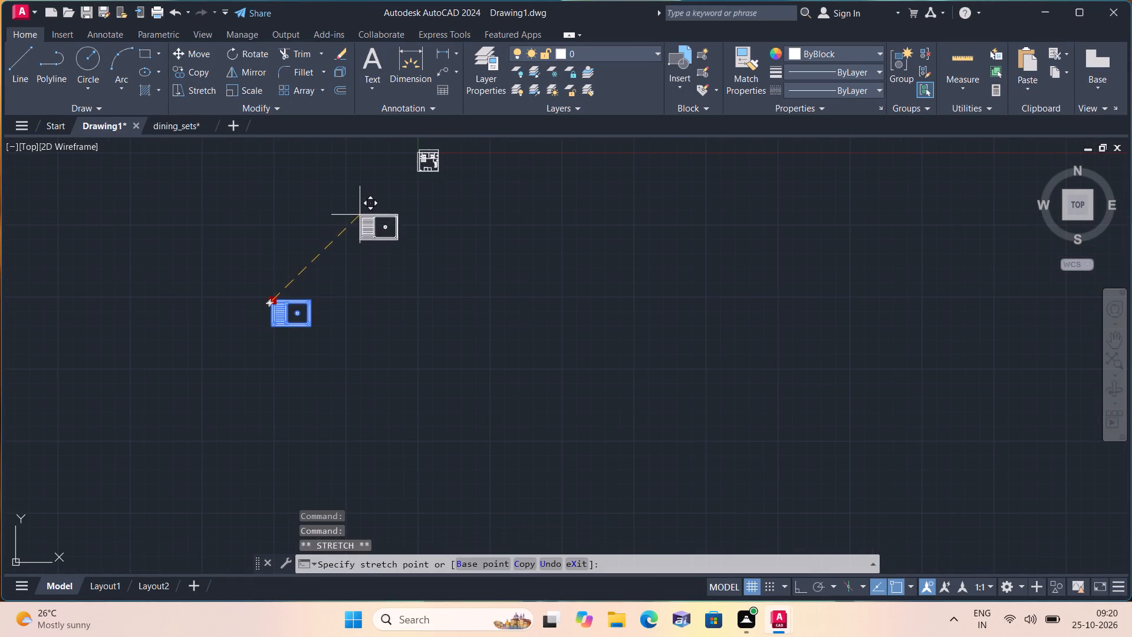
middle_click_drag(358, 219, 297, 310)
scroll(301, 266, "up", 2)
left_click(294, 239)
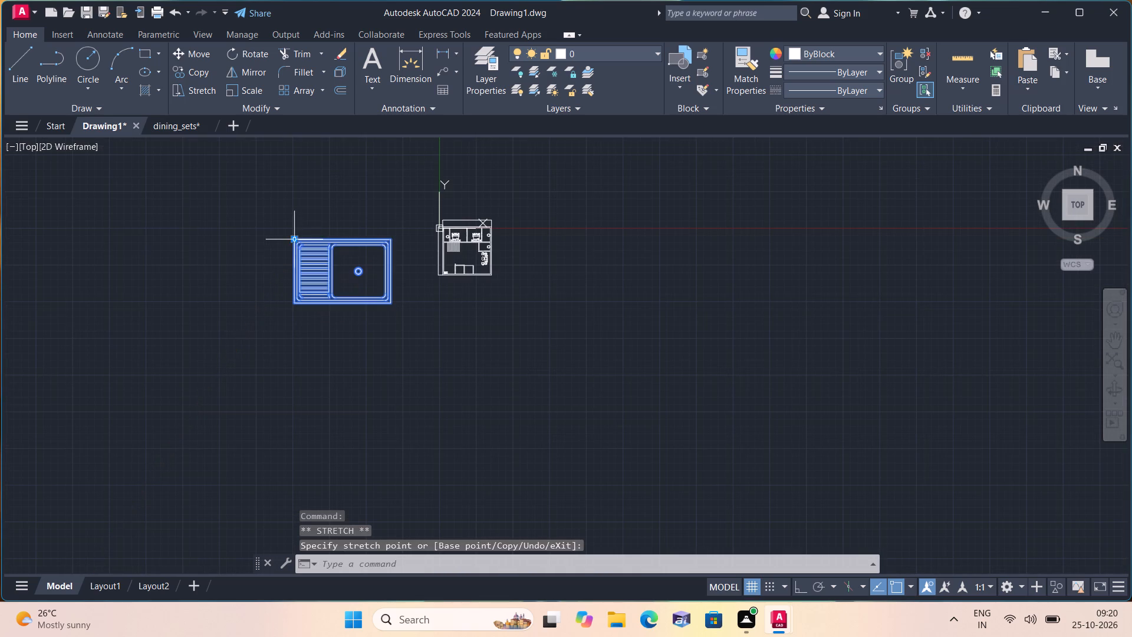
Scale the kitchen sink down freehand to about one-twentieth of its size.
left_click(251, 88)
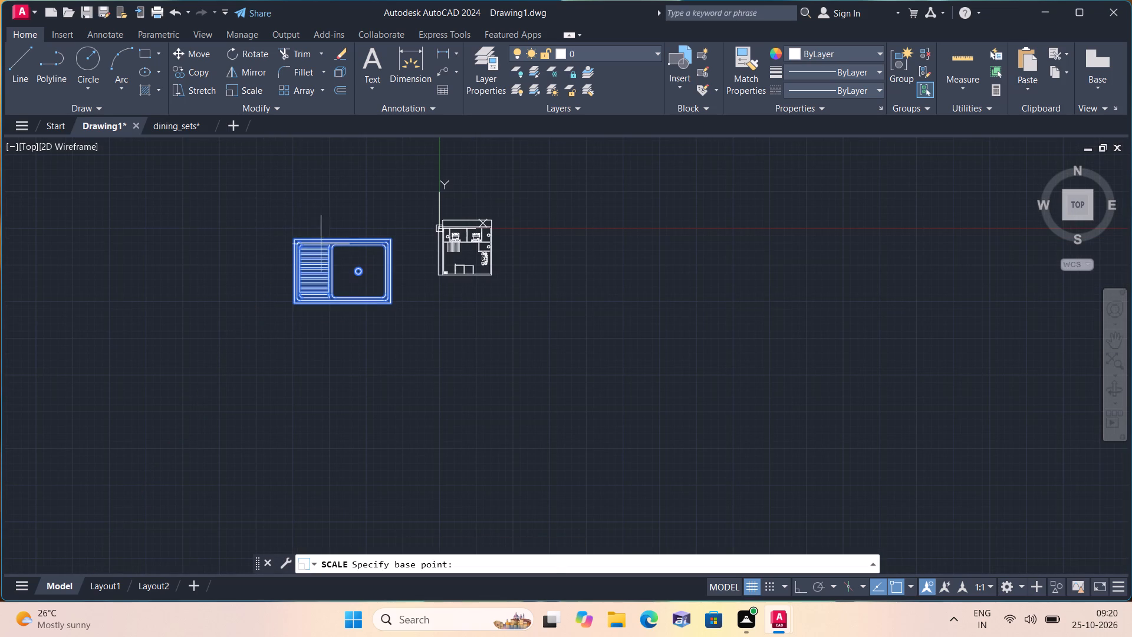
scroll(343, 263, "up", 2)
left_click(347, 263)
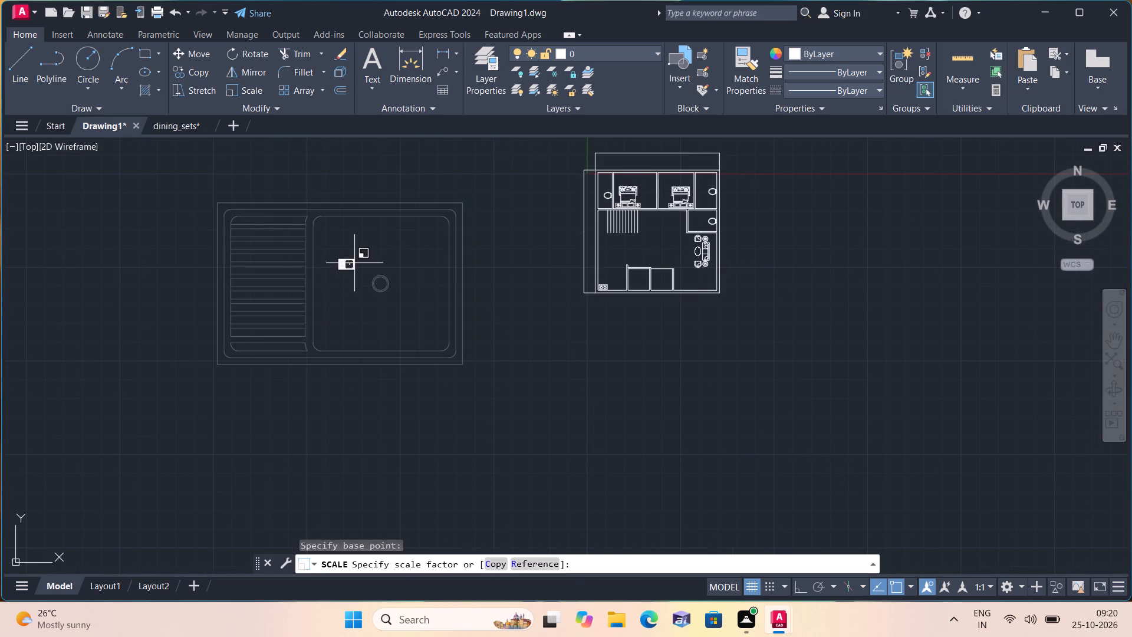
left_click(352, 261)
left_click(352, 261)
Move the reduced sink by its corner into the southwest corner room, east of the two-burner stove.
left_click(345, 260)
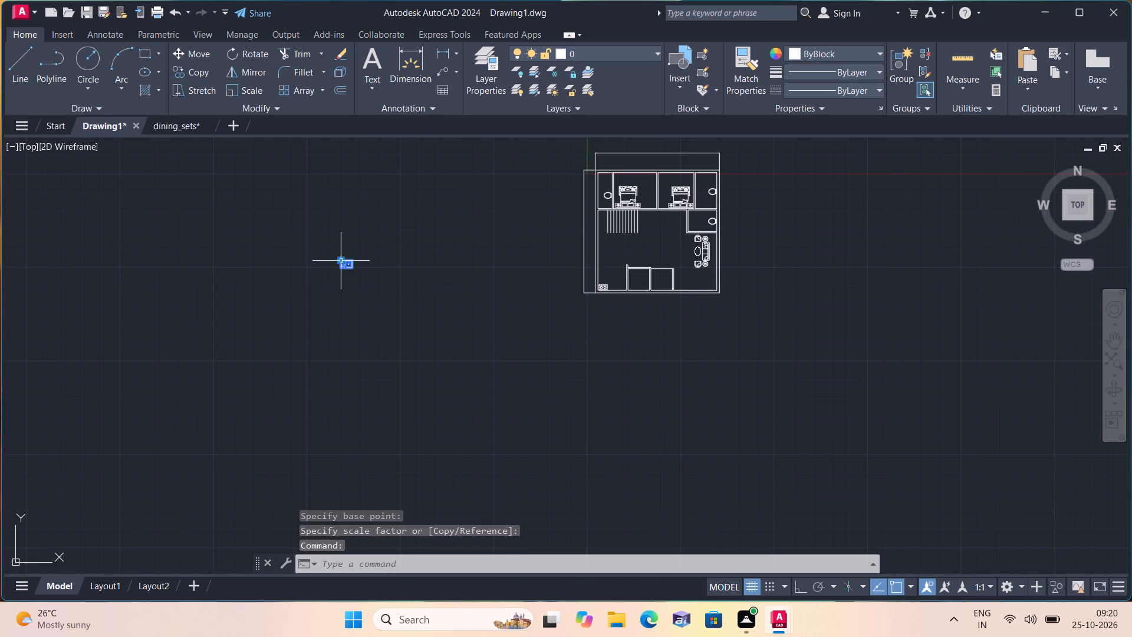
left_click(335, 261)
left_click(332, 254)
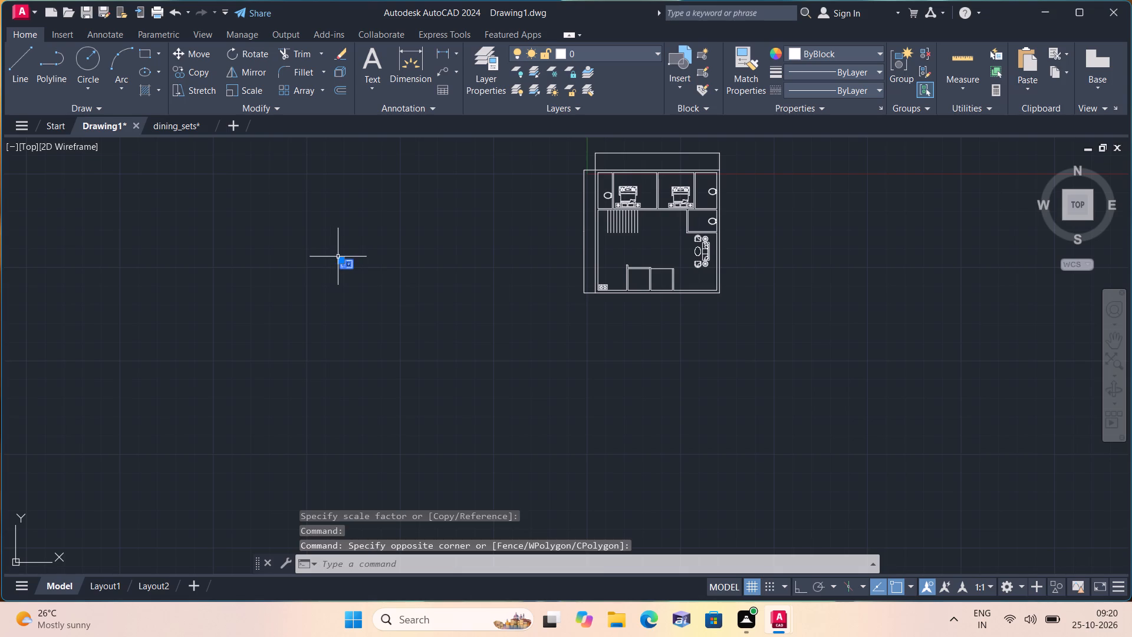
left_click(341, 260)
scroll(604, 296, "up", 1)
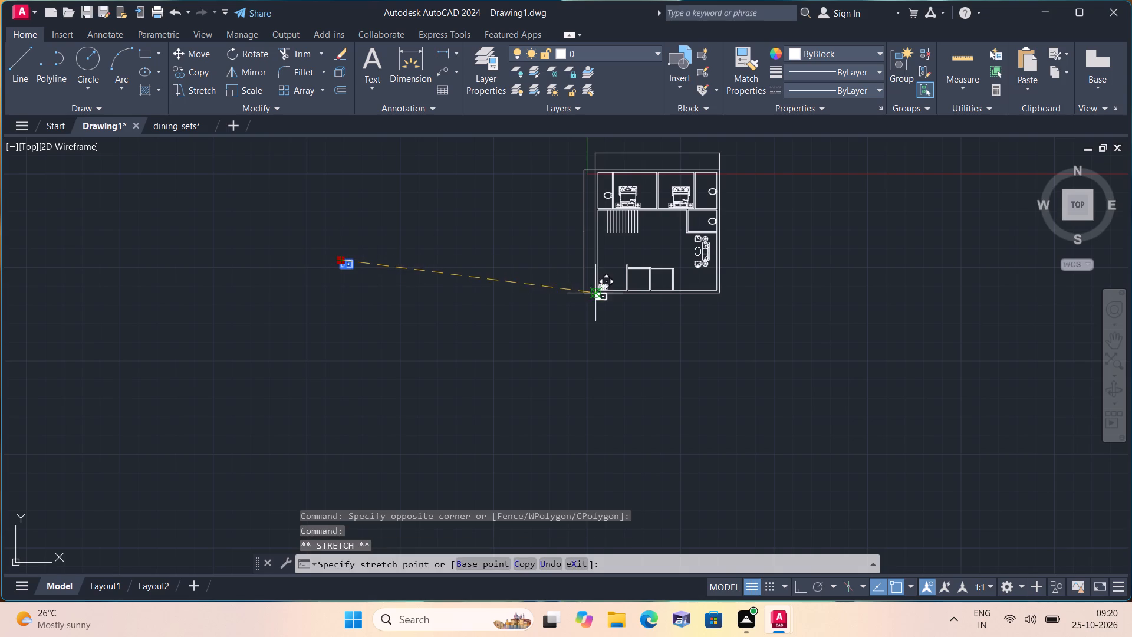
scroll(605, 294, "up", 4)
left_click(633, 237)
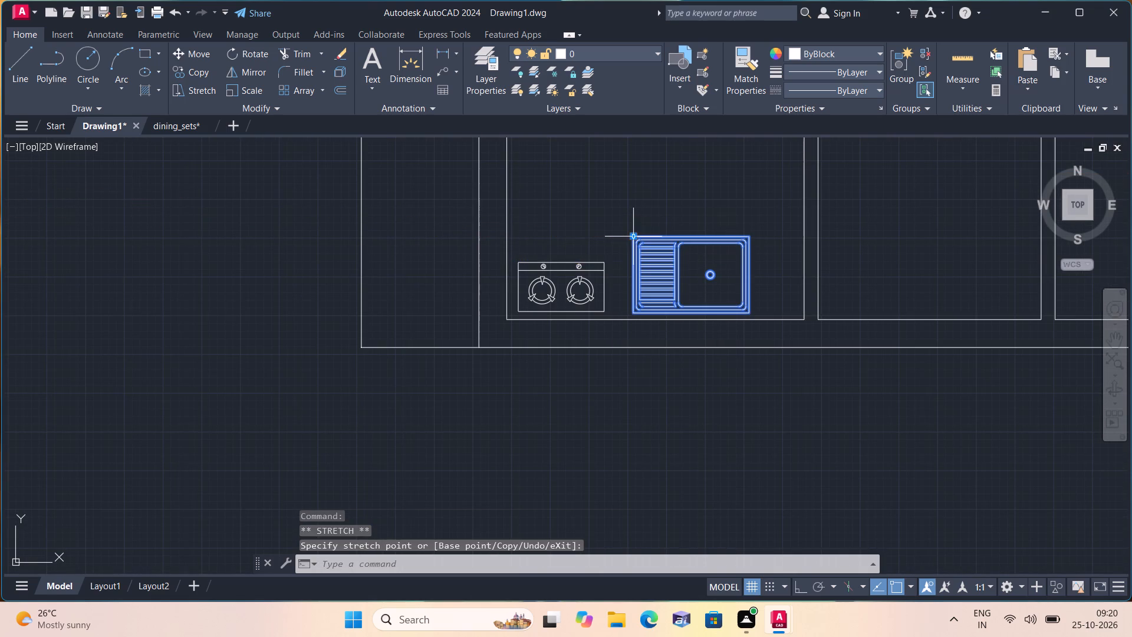
Scale the sink beside the stove down freehand to about three-quarters of its size.
left_click(247, 91)
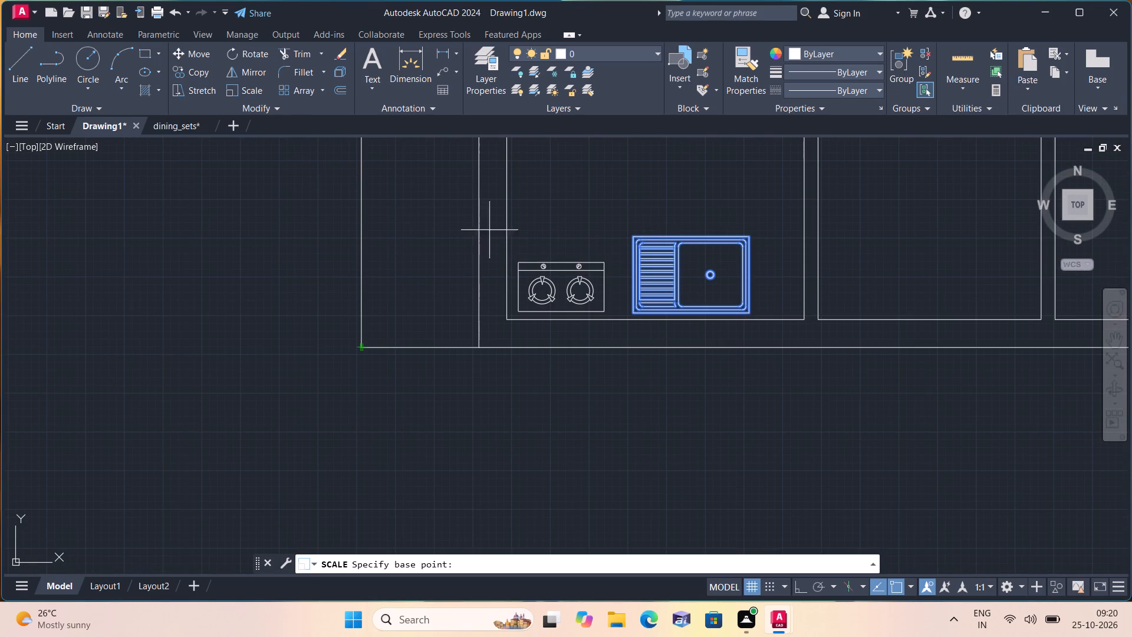
left_click(682, 272)
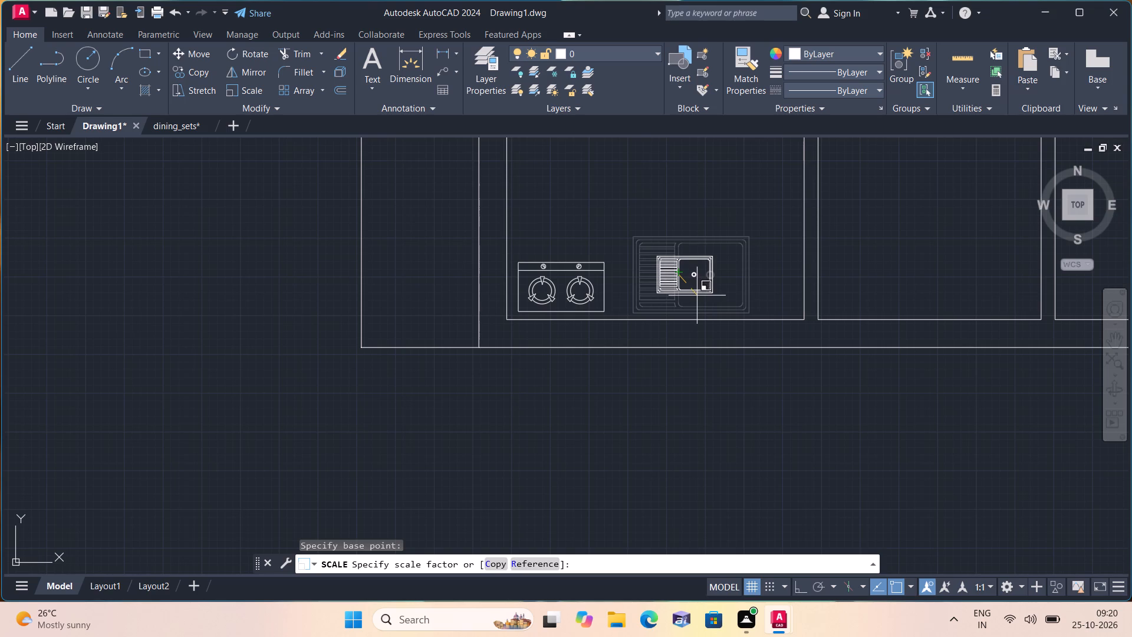
left_click(706, 300)
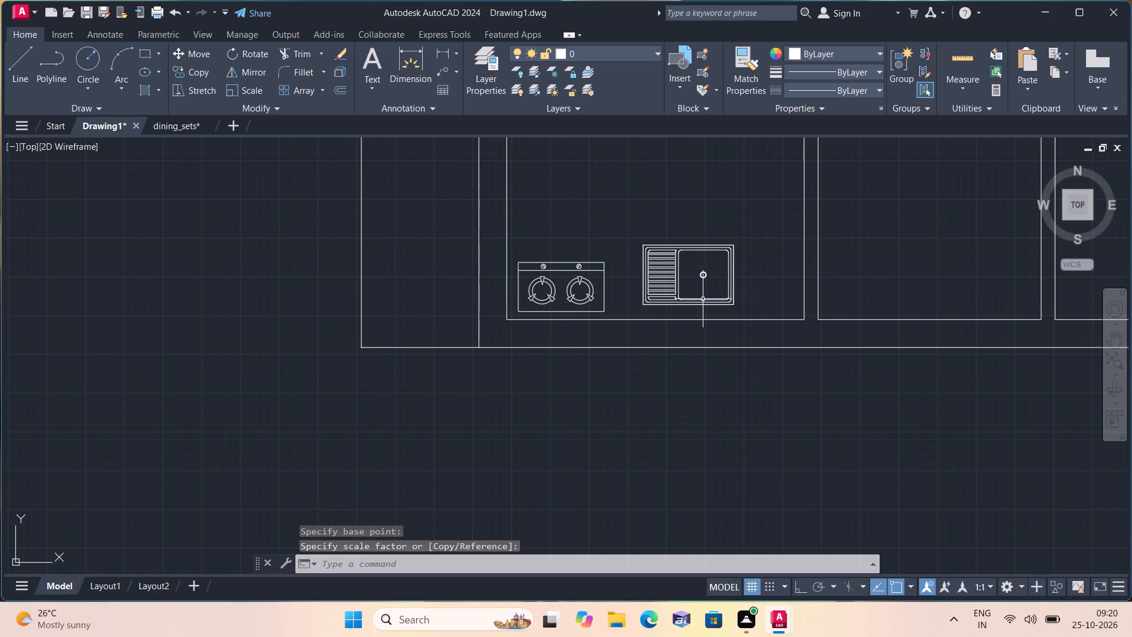
Move the sink slightly so it sits almost against the room's south wall, east of the stove.
left_click(697, 308)
left_click(696, 298)
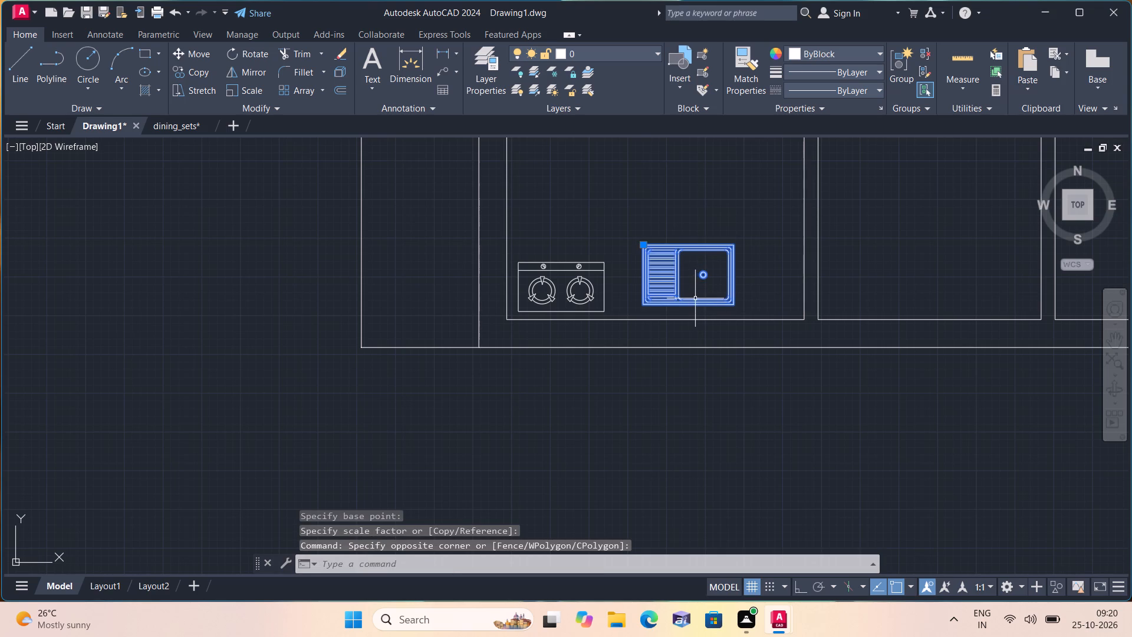
left_click(646, 250)
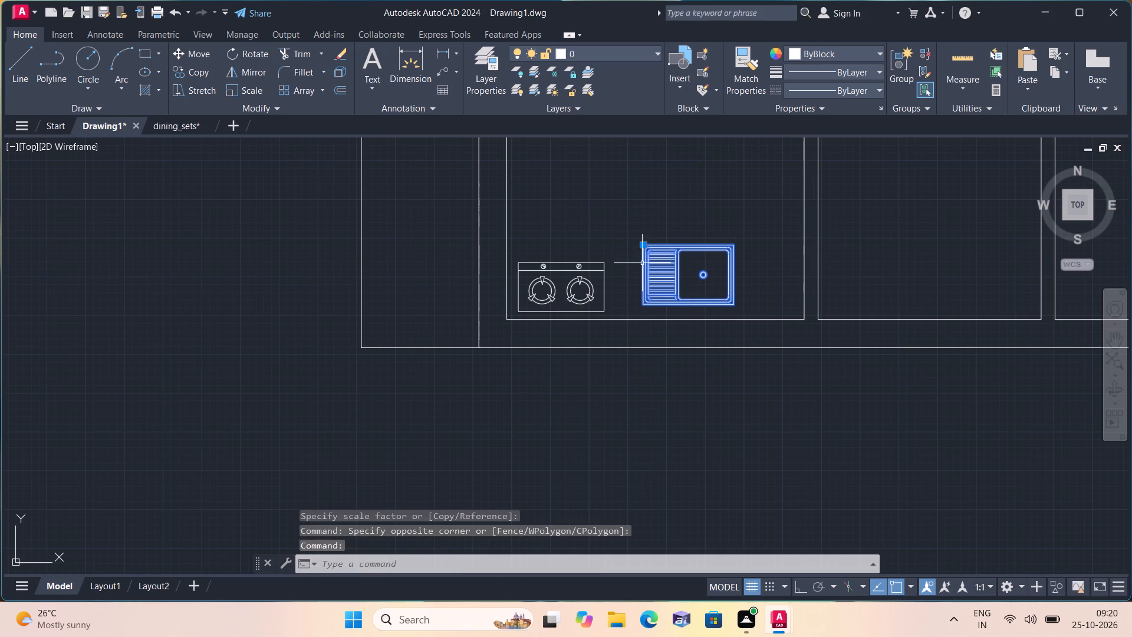
left_click(645, 247)
scroll(641, 271, "up", 2)
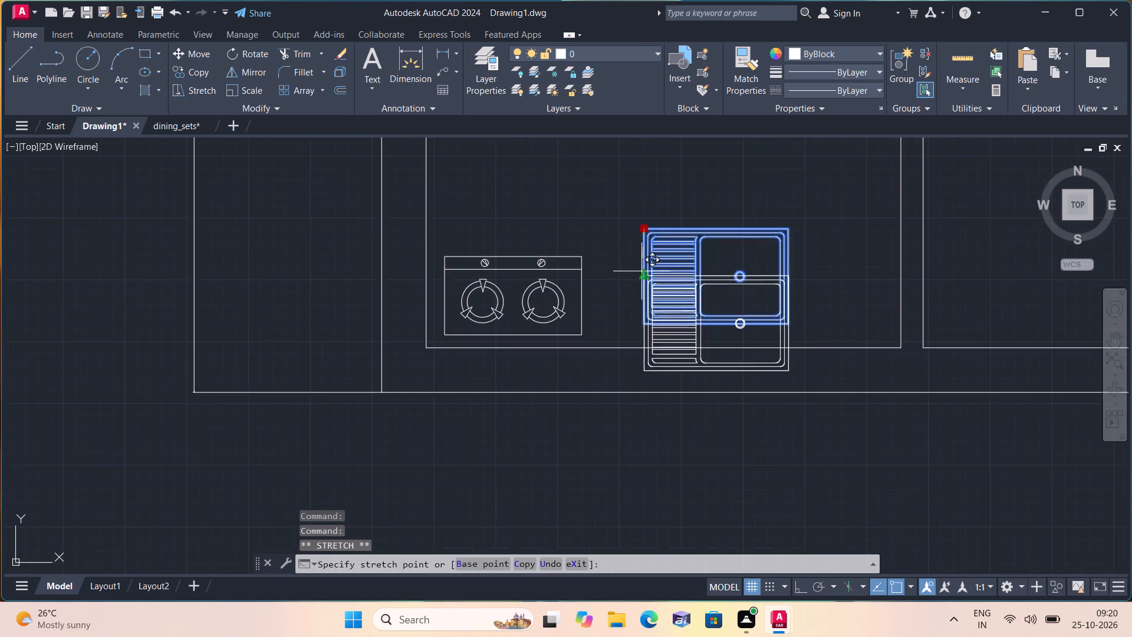
left_click(624, 238)
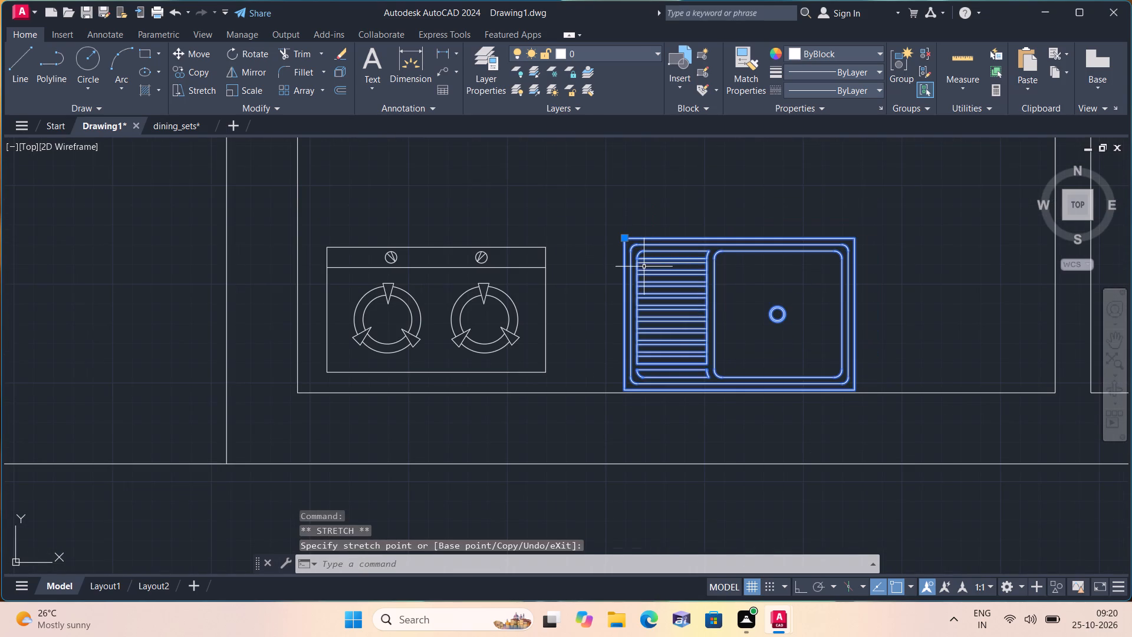
key("Escape")
Scale the whole eight-seat dining set, table and chairs, down freehand to about one-tenth of its size.
scroll(644, 267, "down", 5)
middle_click_drag(674, 265, 532, 315)
scroll(538, 311, "down", 5)
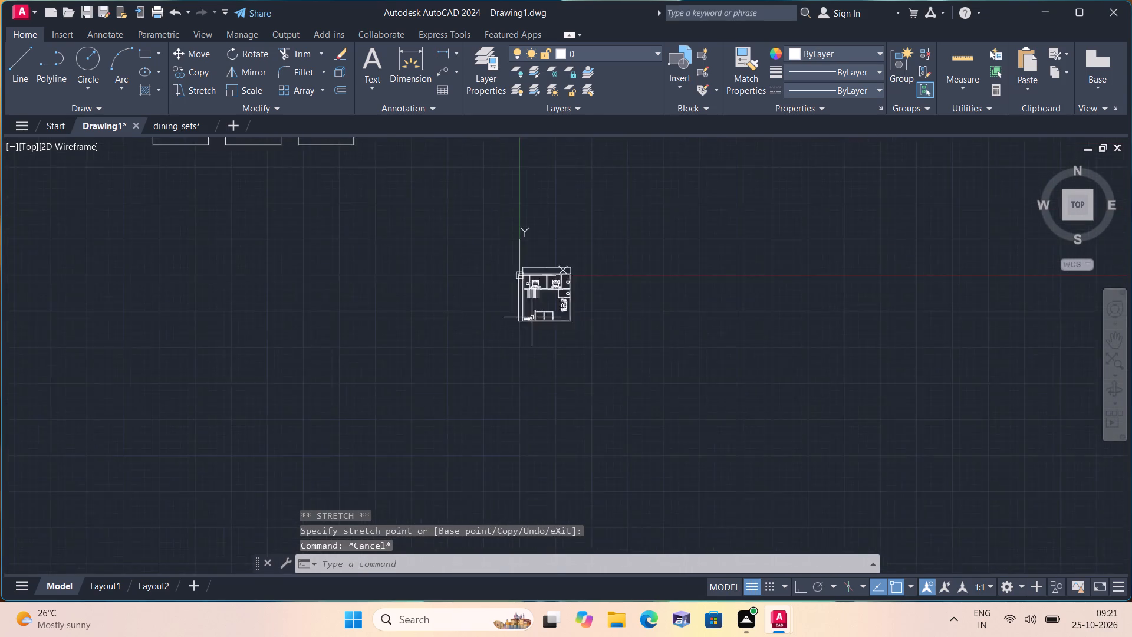
middle_click_drag(490, 277, 492, 389)
left_click(203, 191)
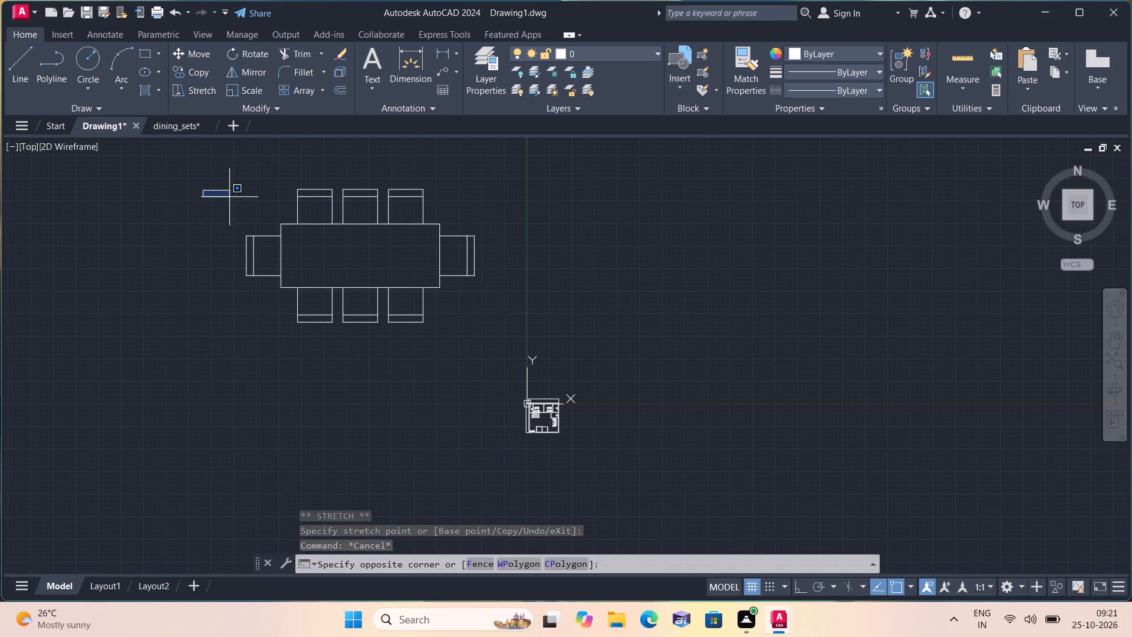
left_click(495, 329)
left_click(481, 311)
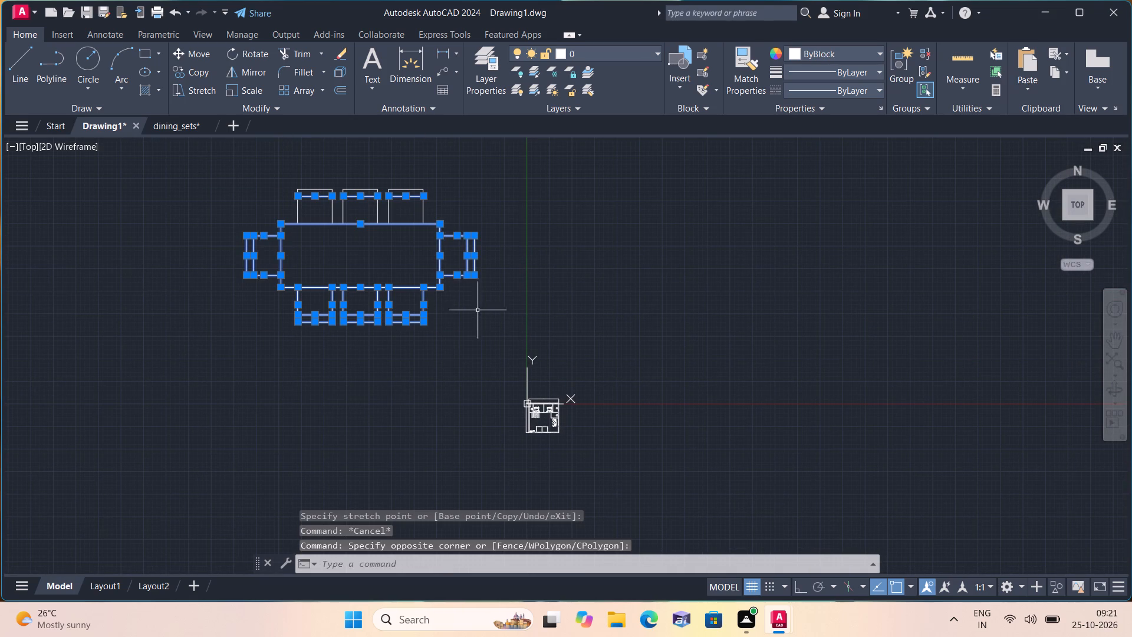
left_click(247, 175)
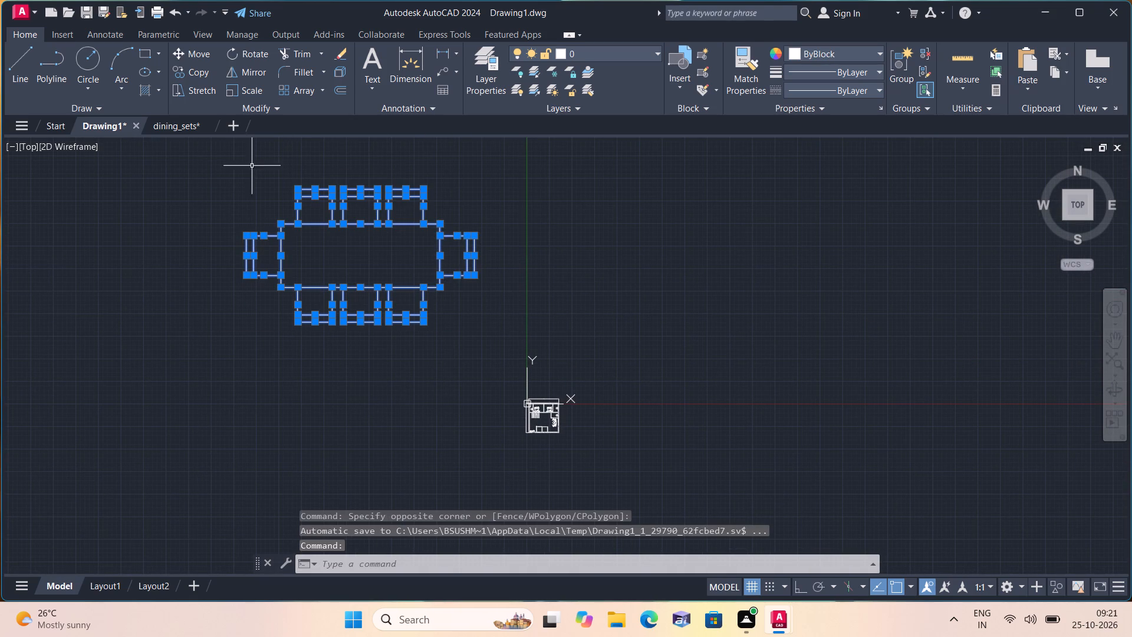
left_click(248, 86)
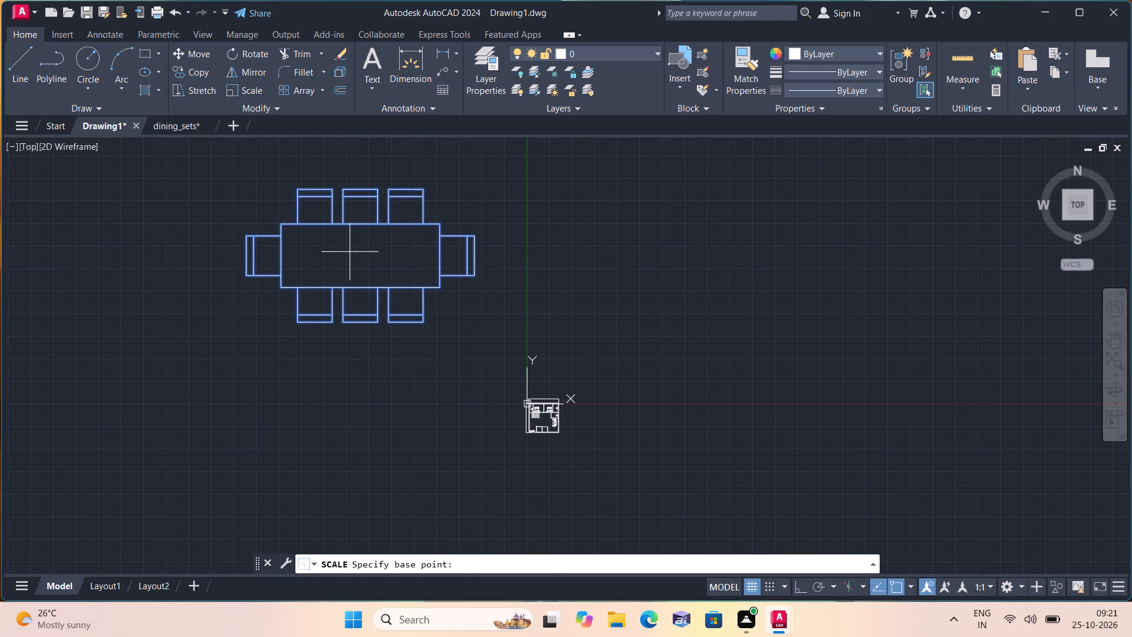
left_click(349, 258)
left_click(360, 257)
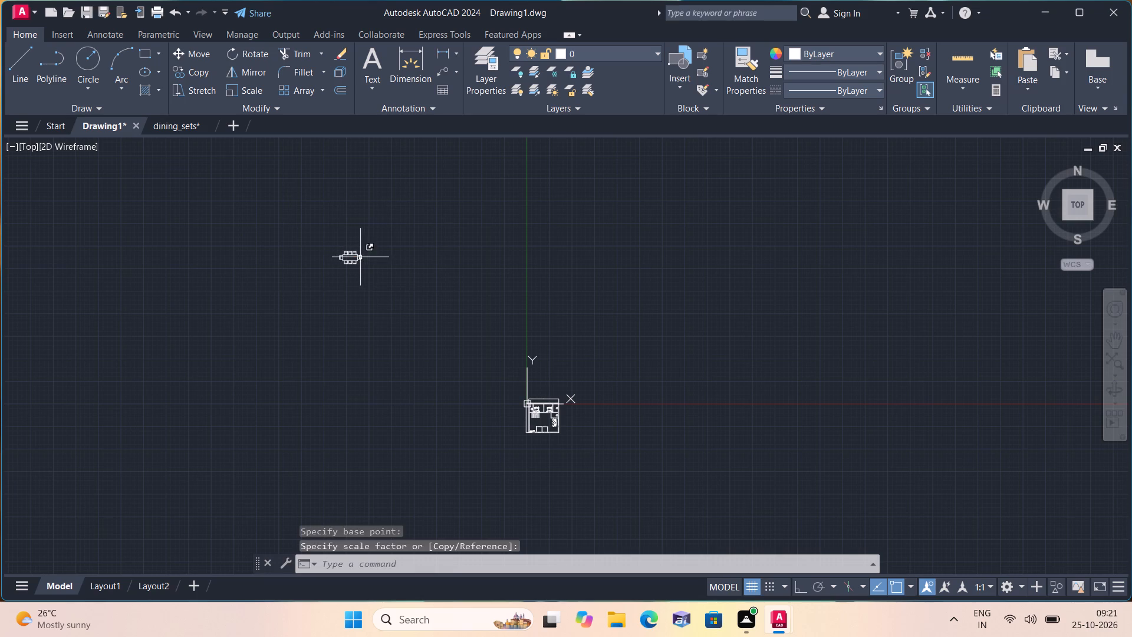
Move the reduced dining set to the open space just outside the floor plan's east wall.
left_click(377, 284)
left_click(308, 220)
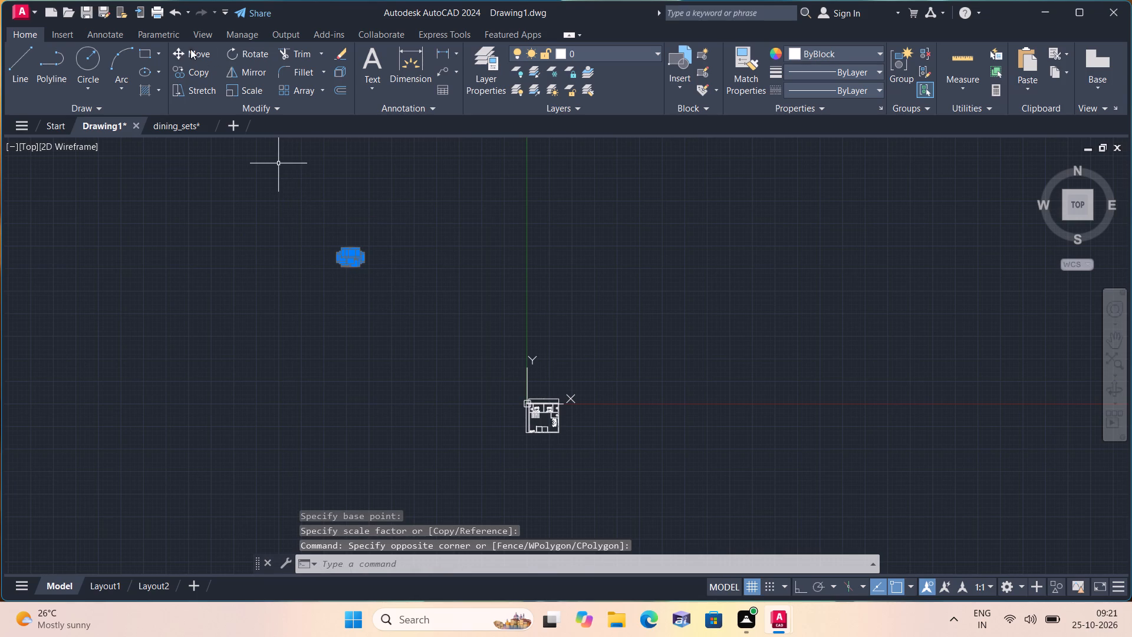
left_click(190, 49)
left_click(360, 268)
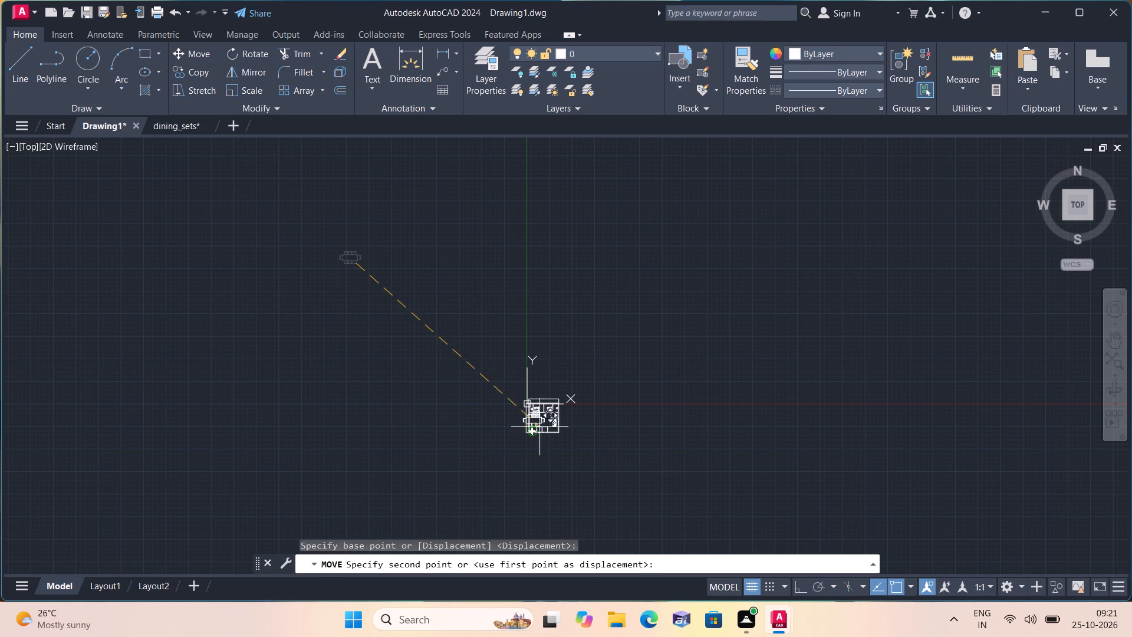
scroll(564, 454, "up", 2)
scroll(532, 411, "up", 1)
scroll(496, 366, "up", 1)
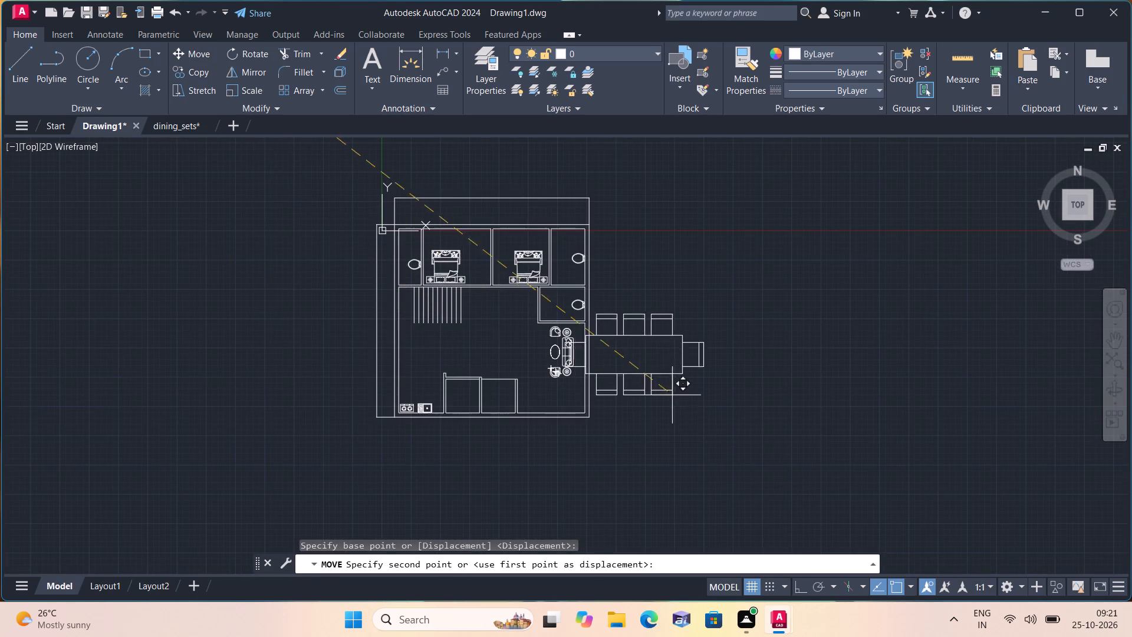
left_click(747, 385)
Scale the whole dining set down again freehand to about one-eighth of its size.
scroll(745, 383, "up", 2)
left_click_drag(879, 468, 865, 443)
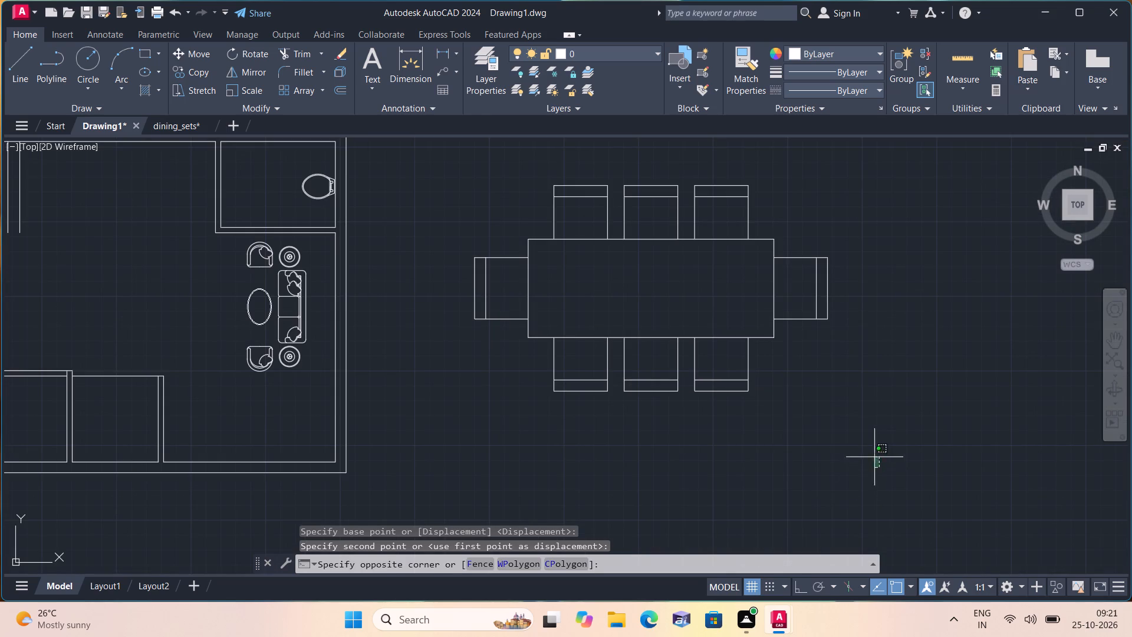
left_click(449, 164)
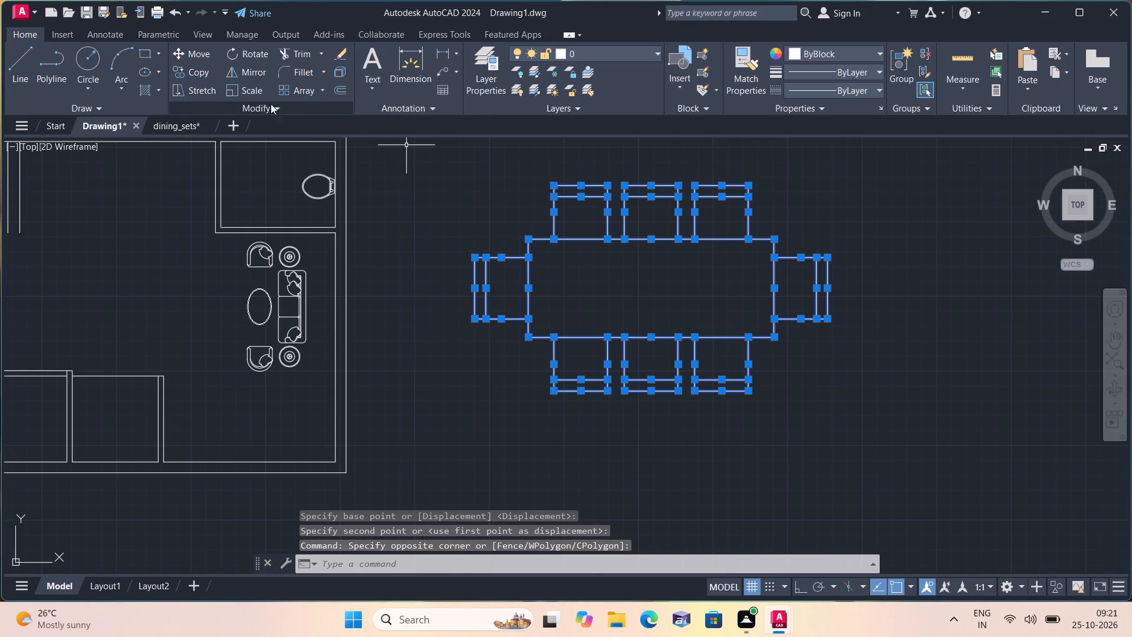
left_click(242, 87)
left_click(613, 282)
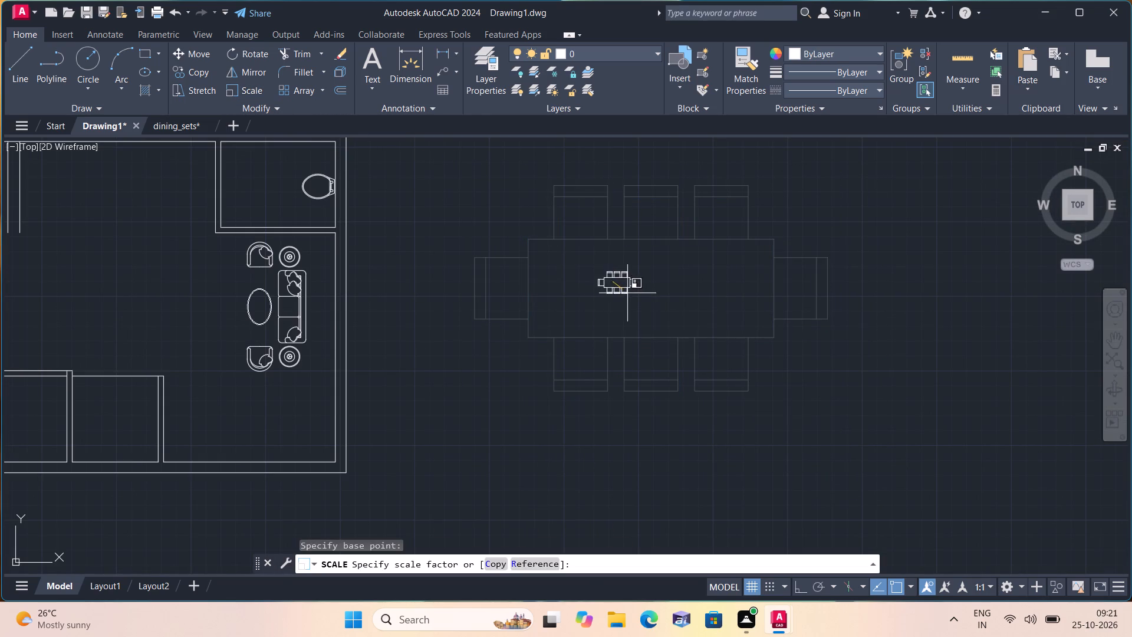
left_click(631, 295)
Move the whole dining set into the open area by the plan's west wall, between the staircase and the stove and sink.
left_click_drag(683, 308, 678, 304)
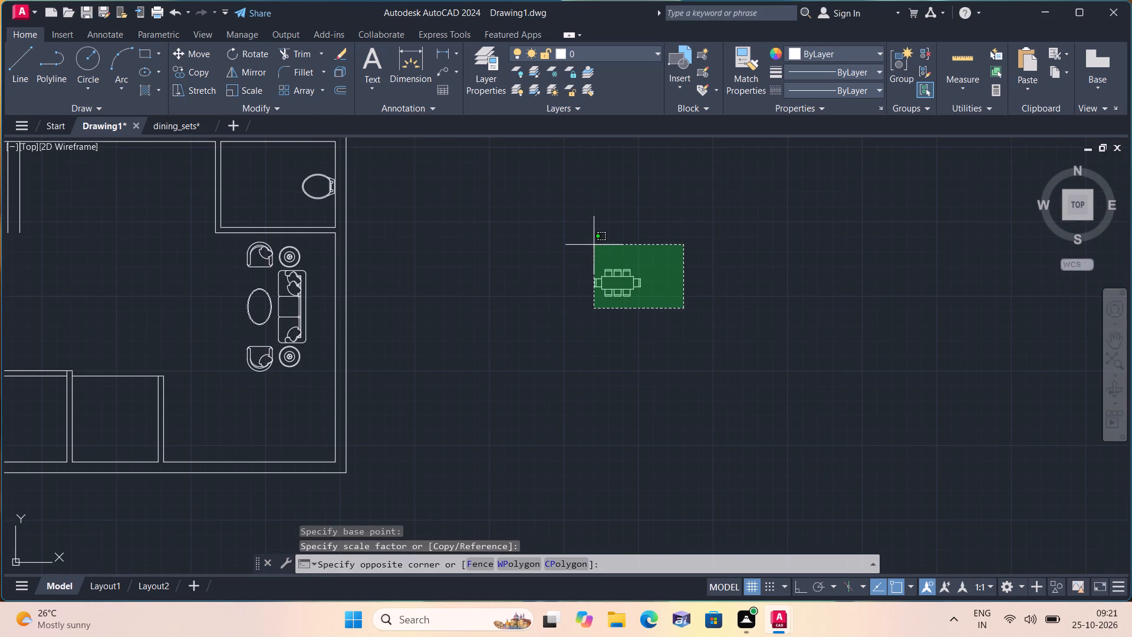
left_click(551, 228)
left_click(192, 53)
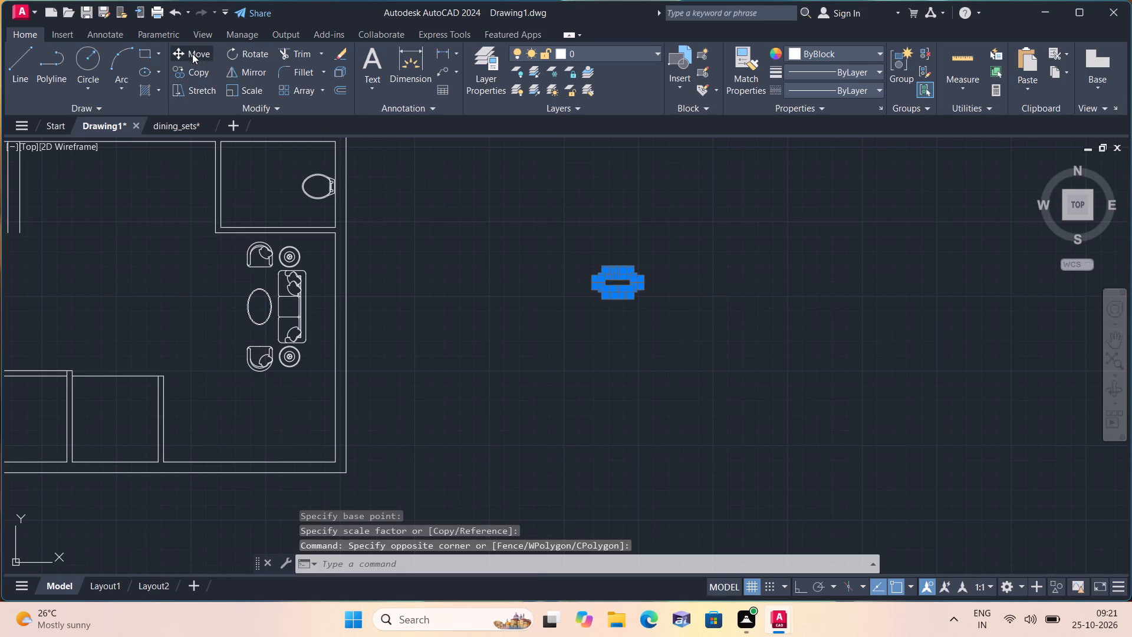
left_click(618, 281)
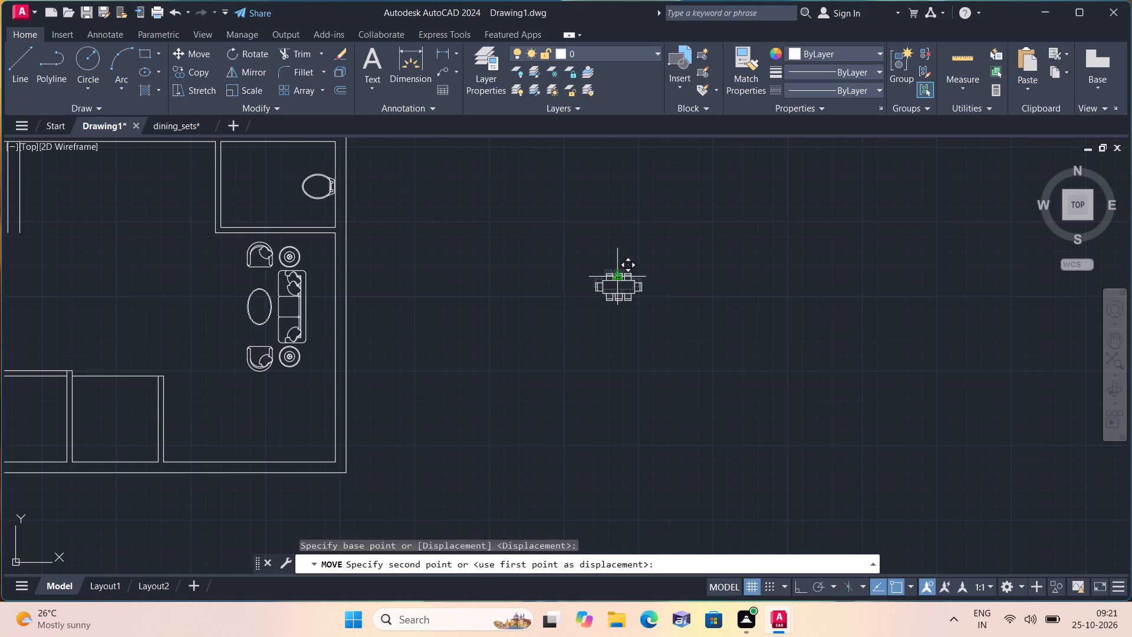
scroll(618, 280, "down", 2)
scroll(318, 329, "up", 2)
middle_click_drag(347, 258, 397, 305)
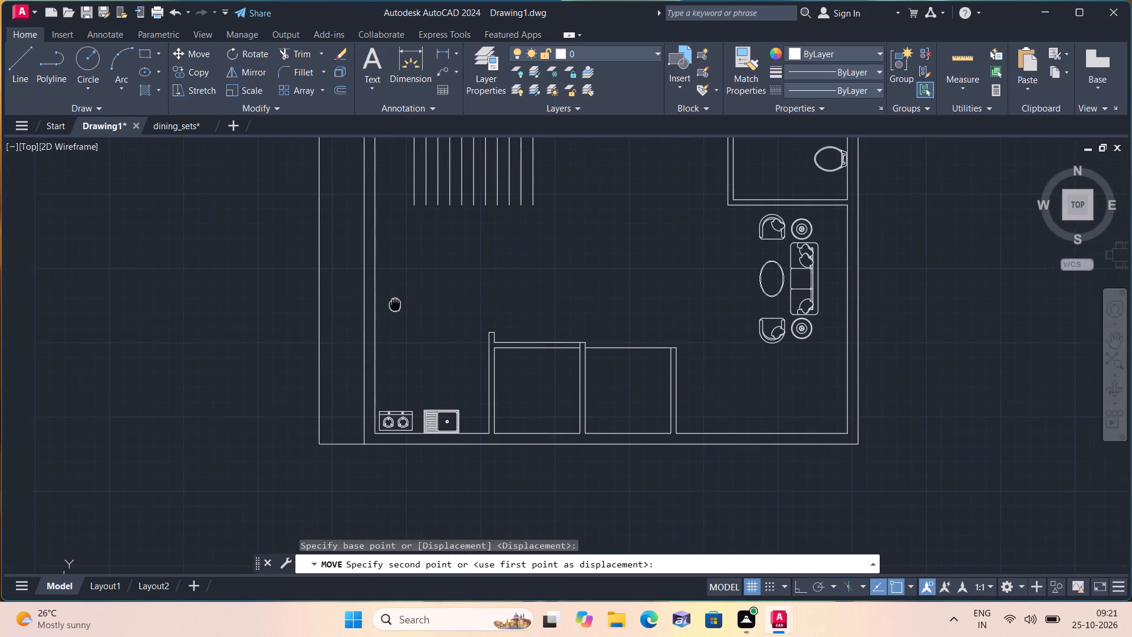
left_click(420, 272)
Scale the whole dining set up freehand to about 1.75 times its size.
scroll(424, 272, "up", 2)
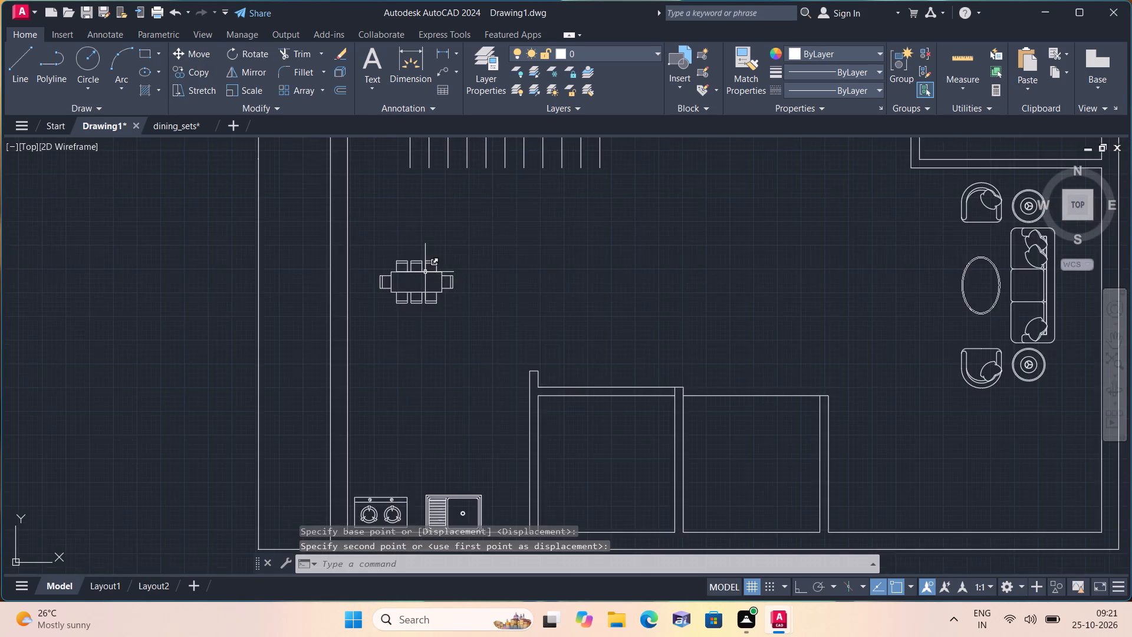
scroll(384, 275, "up", 1)
left_click(322, 242)
left_click(593, 377)
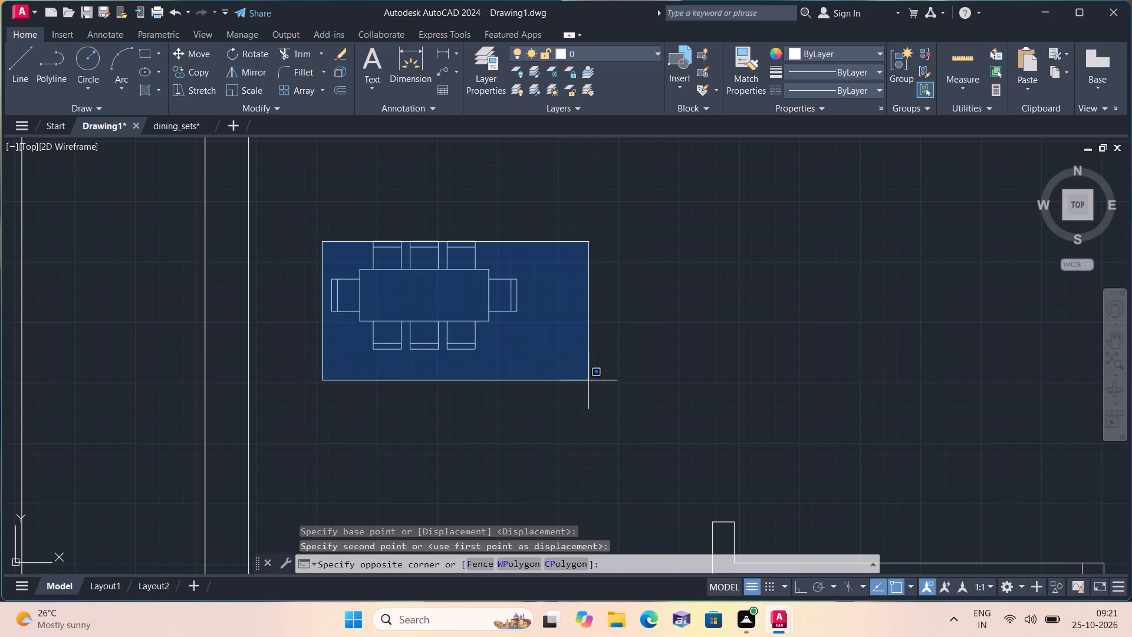
left_click_drag(356, 204, 361, 209)
left_click(613, 326)
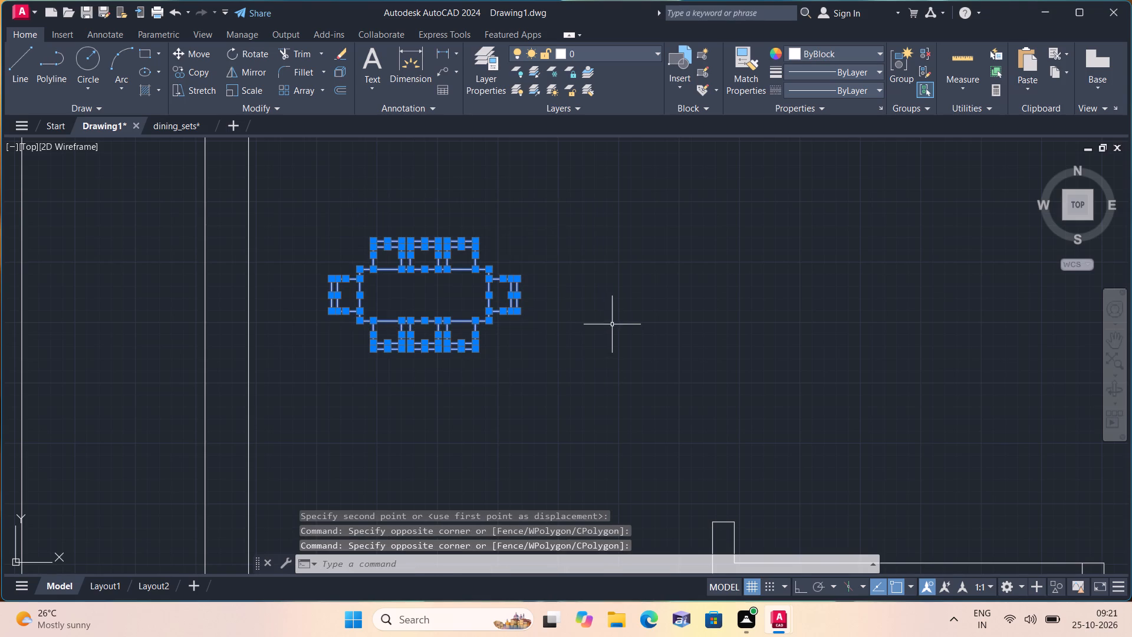
left_click(248, 88)
left_click(403, 288)
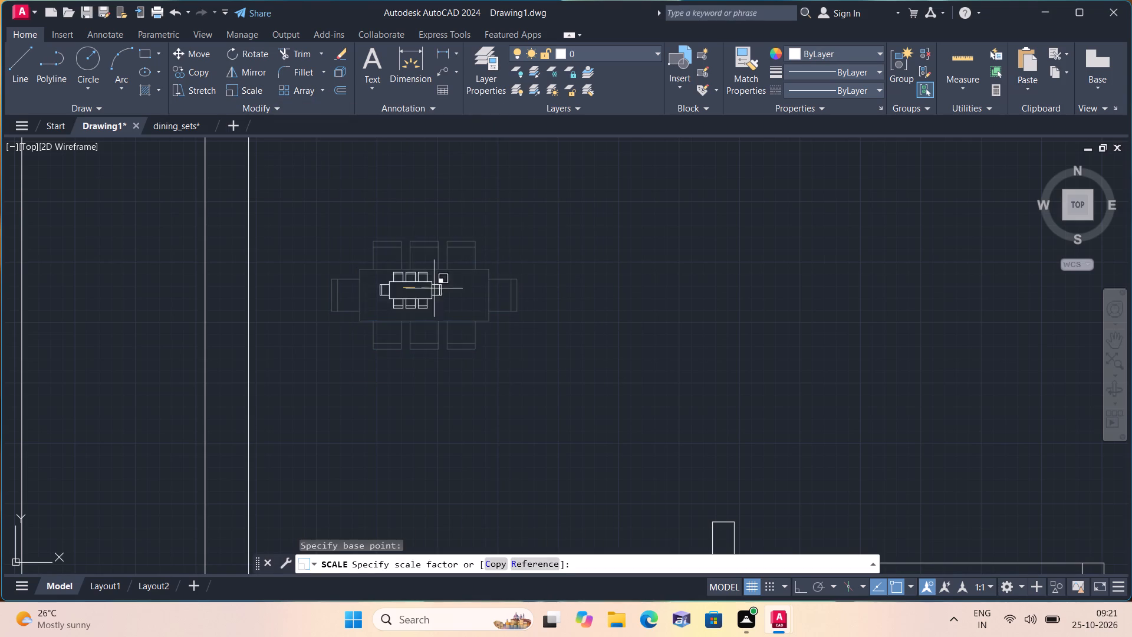
scroll(491, 293, "down", 1)
left_click(537, 307)
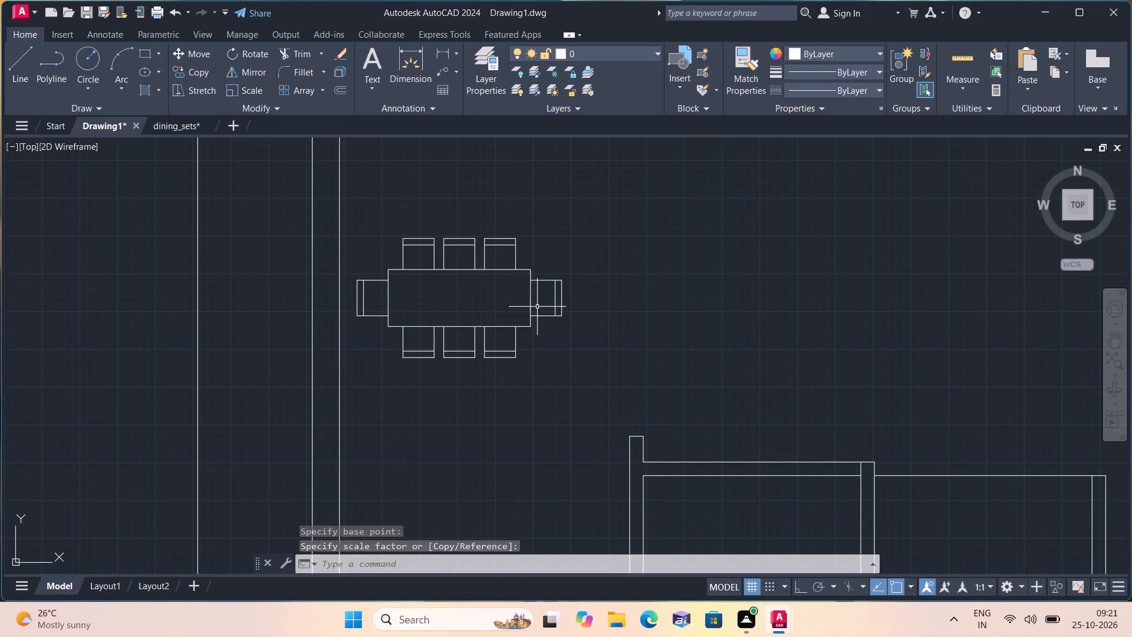
Examine the dining set's size and position against the rest of the furnished floor plan.
scroll(537, 307, "down", 3)
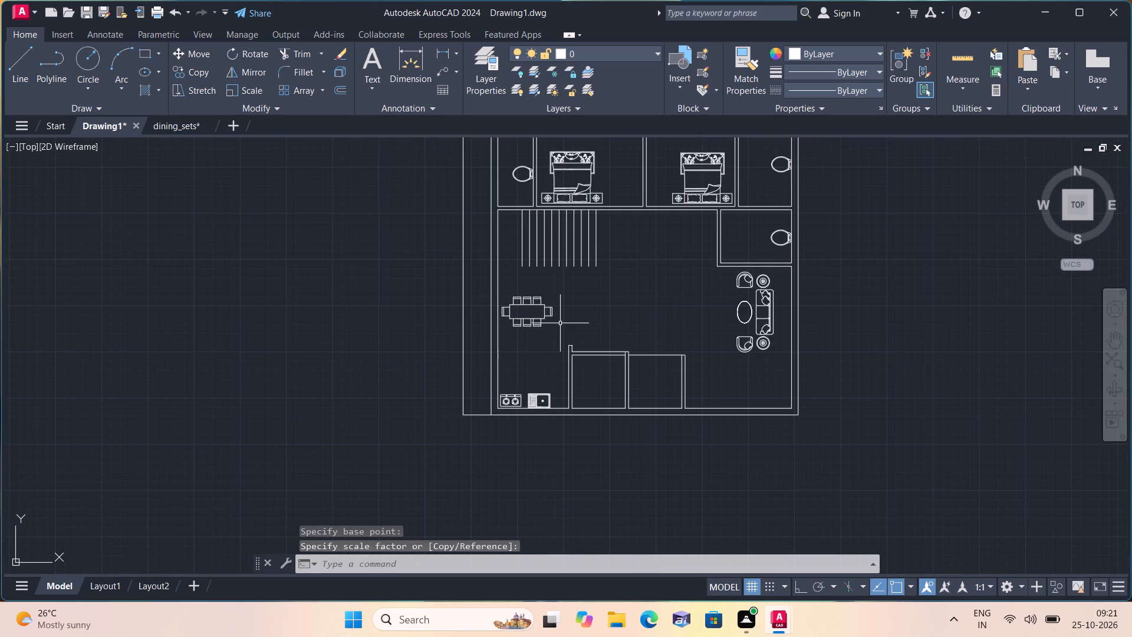
scroll(560, 323, "down", 2)
scroll(561, 321, "up", 1)
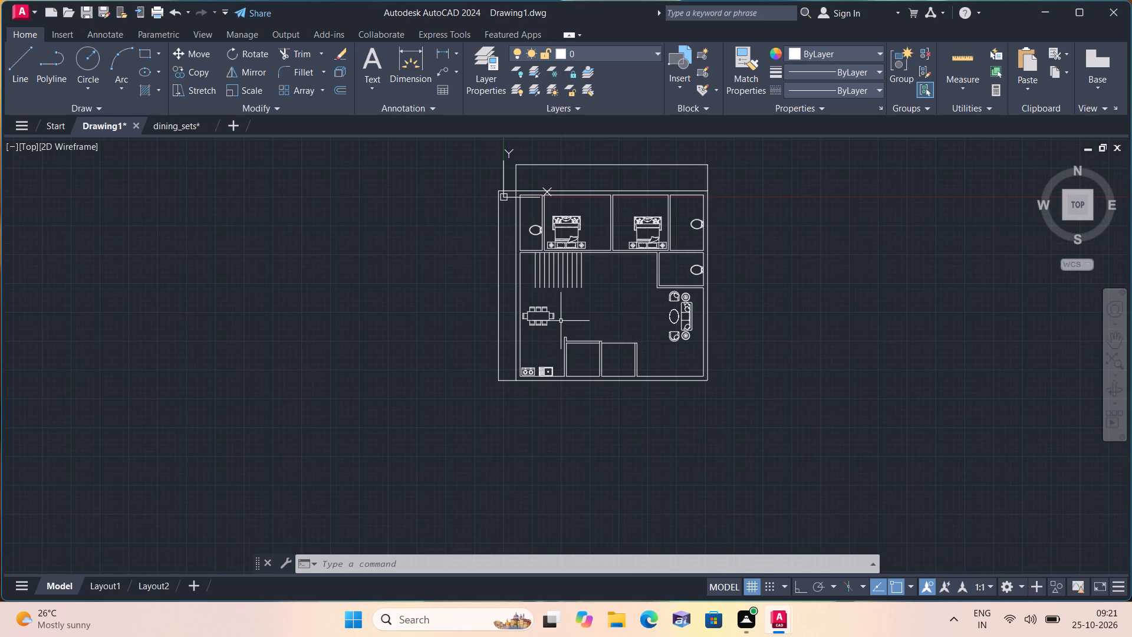
scroll(537, 306, "up", 2)
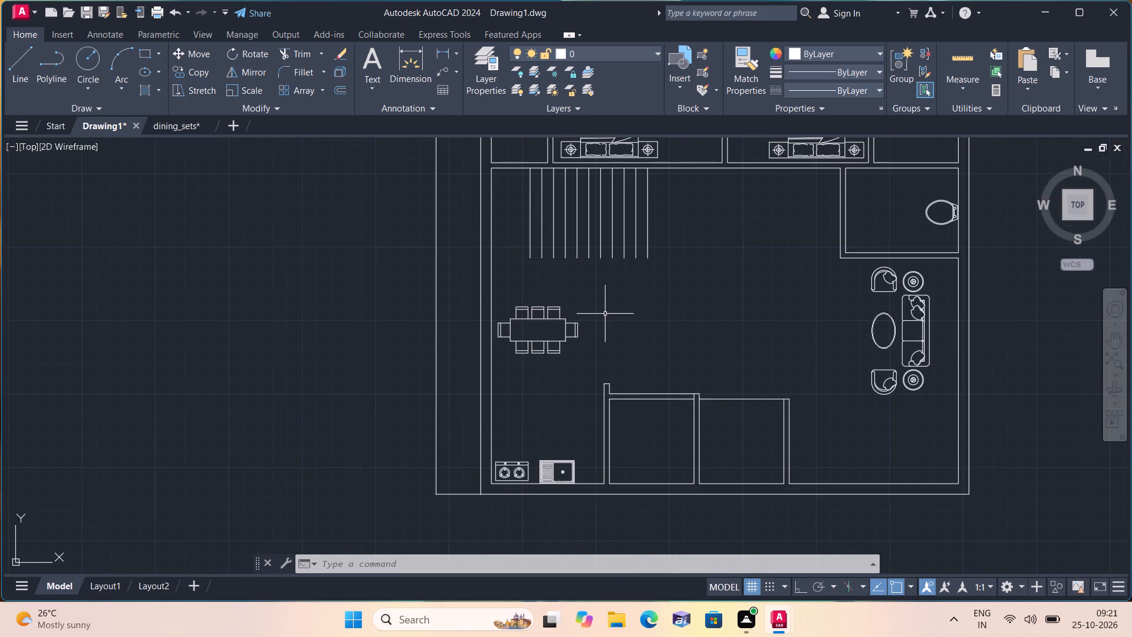
middle_click_drag(606, 308, 463, 353)
scroll(463, 353, "down", 1)
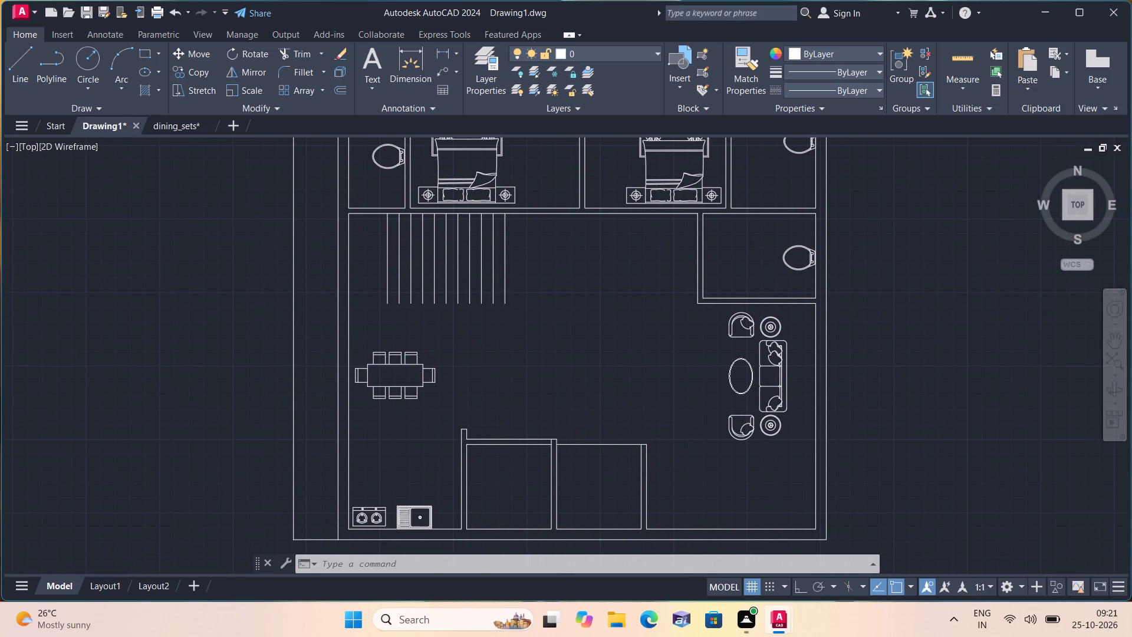
With ortho on, draw a line from the easternmost stair tread's south end west to the inner face of the west wall.
scroll(463, 352, "up", 2)
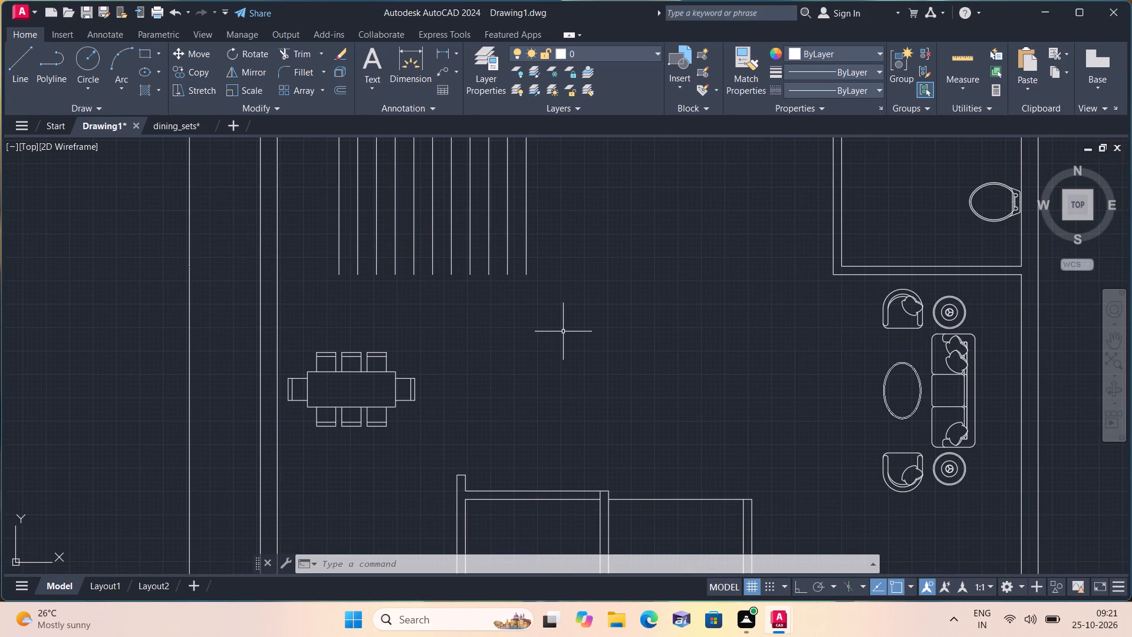
type("l")
key("space")
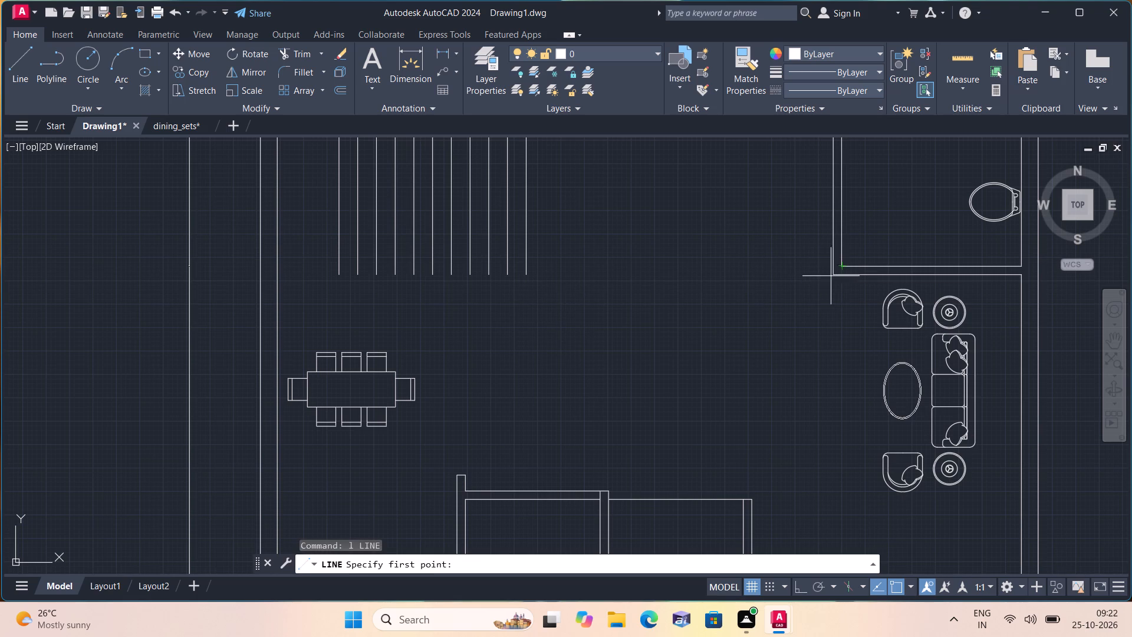
left_click(528, 276)
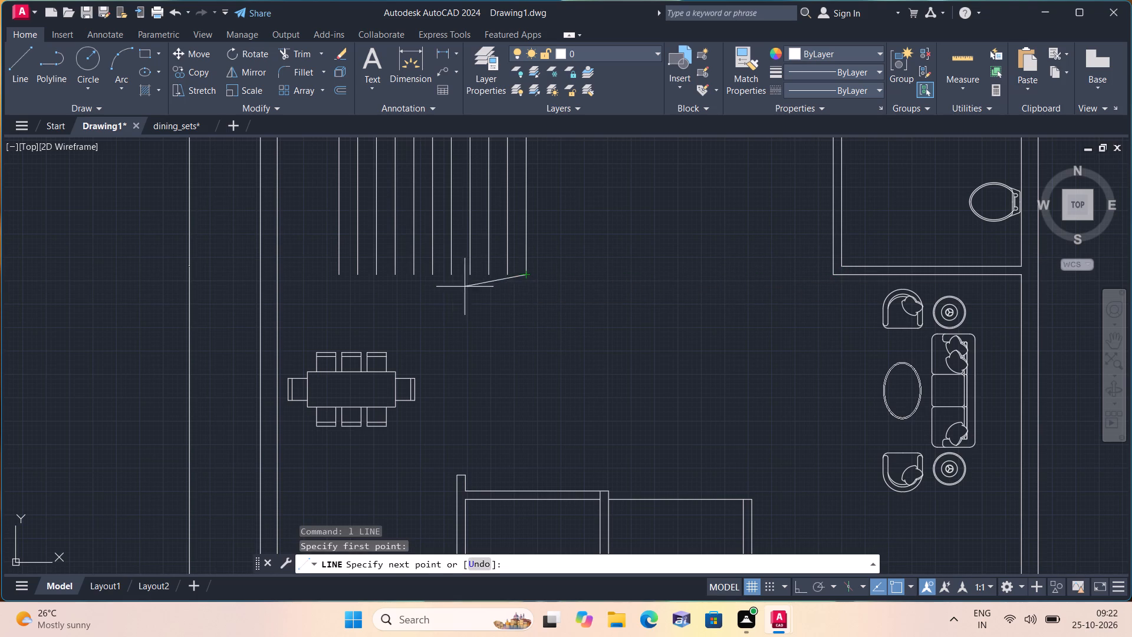
key("F8")
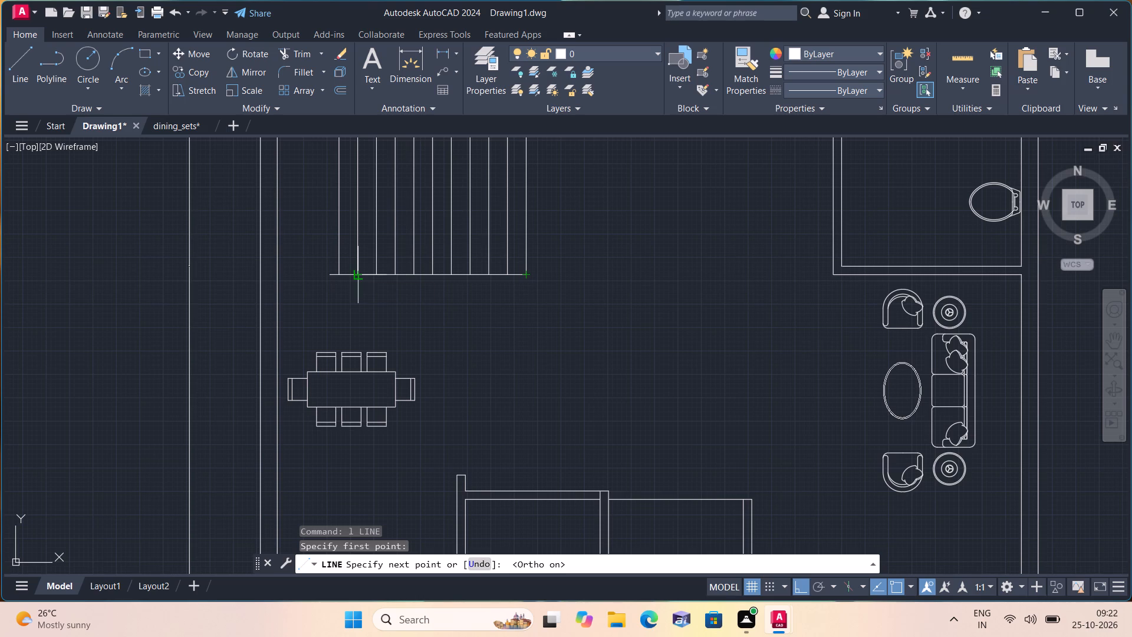
left_click(272, 278)
key("space")
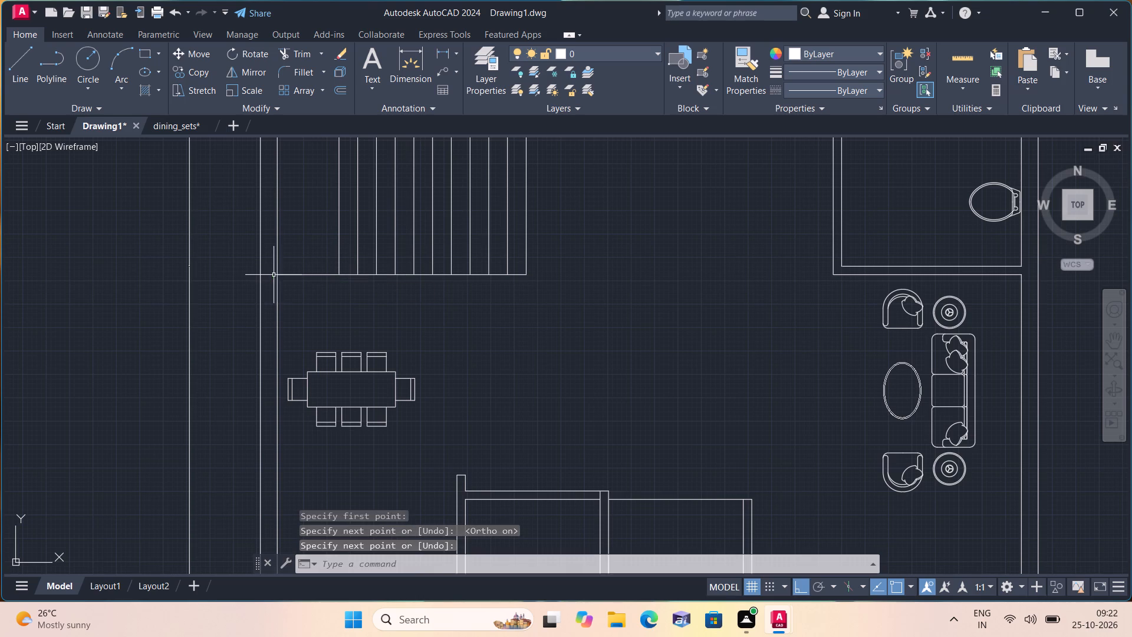
Offset the line along the staircase's south edge 4.5" to the north to form a wall.
scroll(286, 274, "down", 1)
type("offset")
key("space")
type("4.5\"")
key("space")
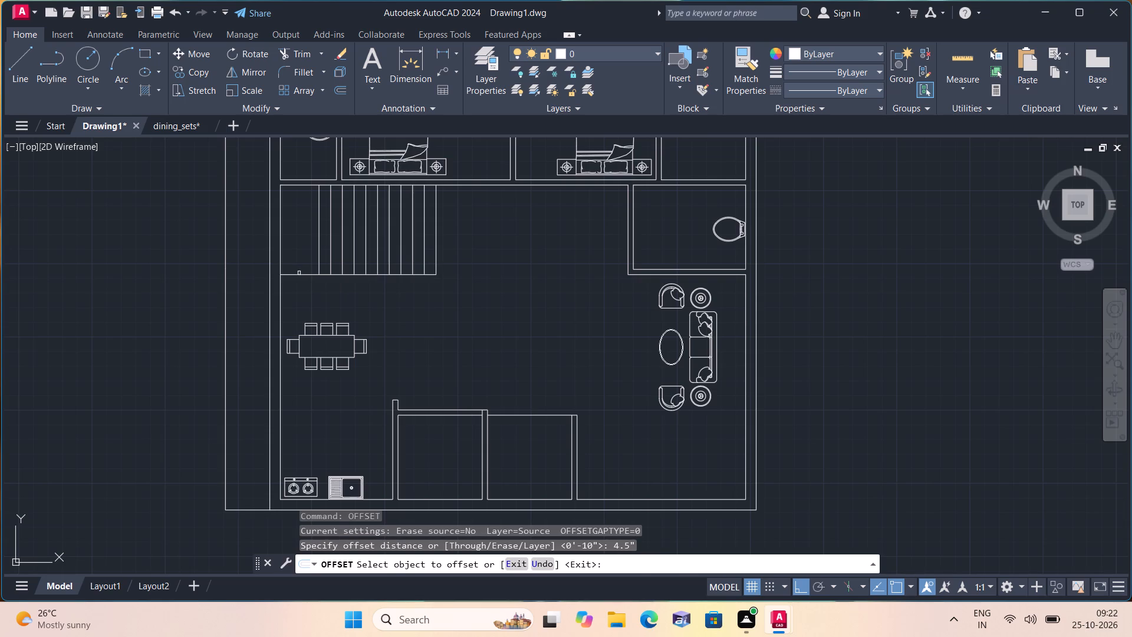
left_click(299, 273)
left_click(300, 247)
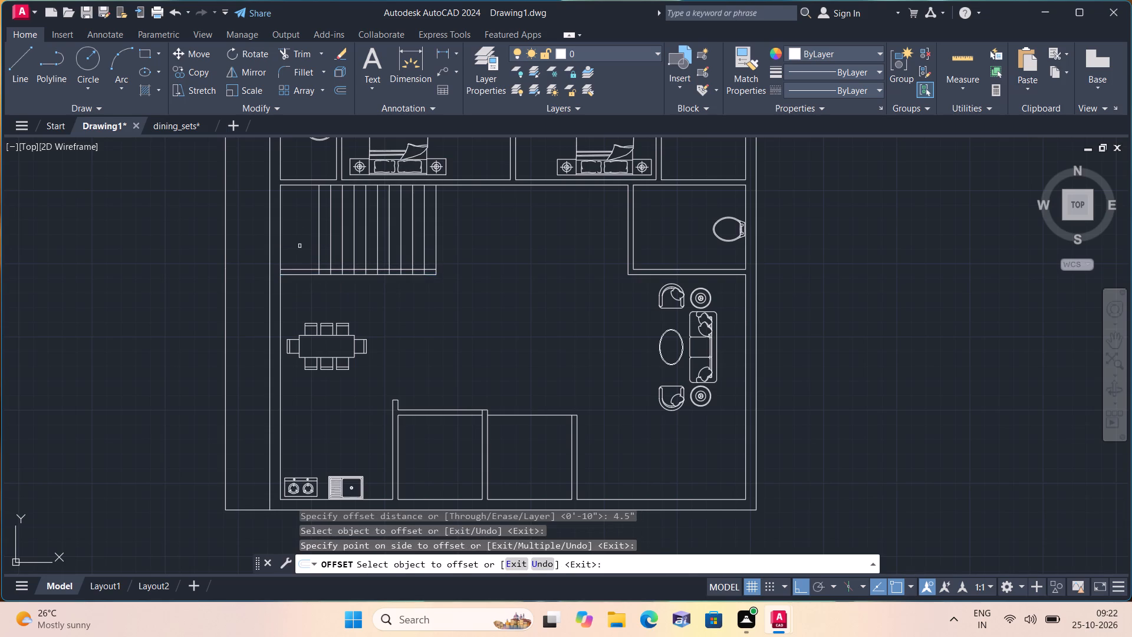
key("space")
Draw a horizontal centre line across the stair treads, from the westernmost tread's midpoint to the easternmost tread.
type("l")
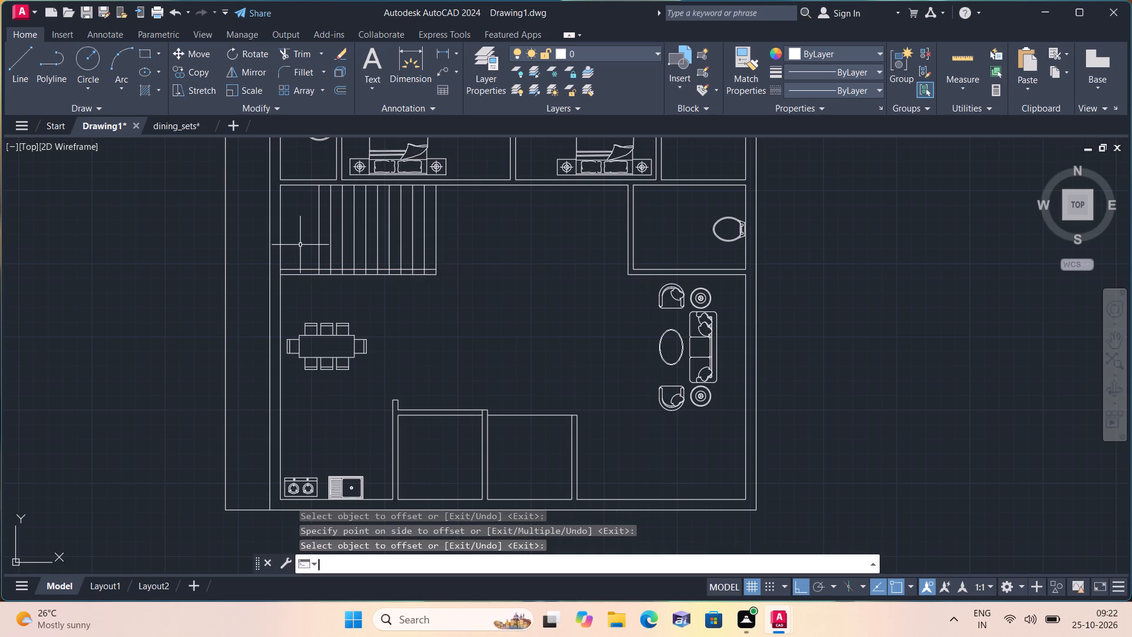
key("space")
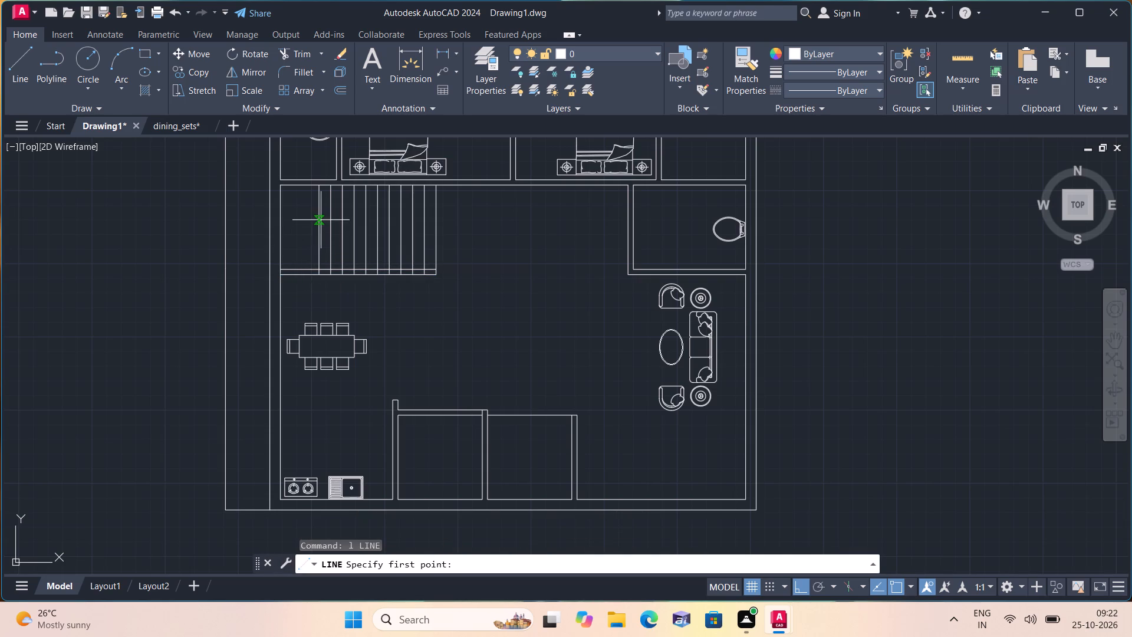
left_click(321, 227)
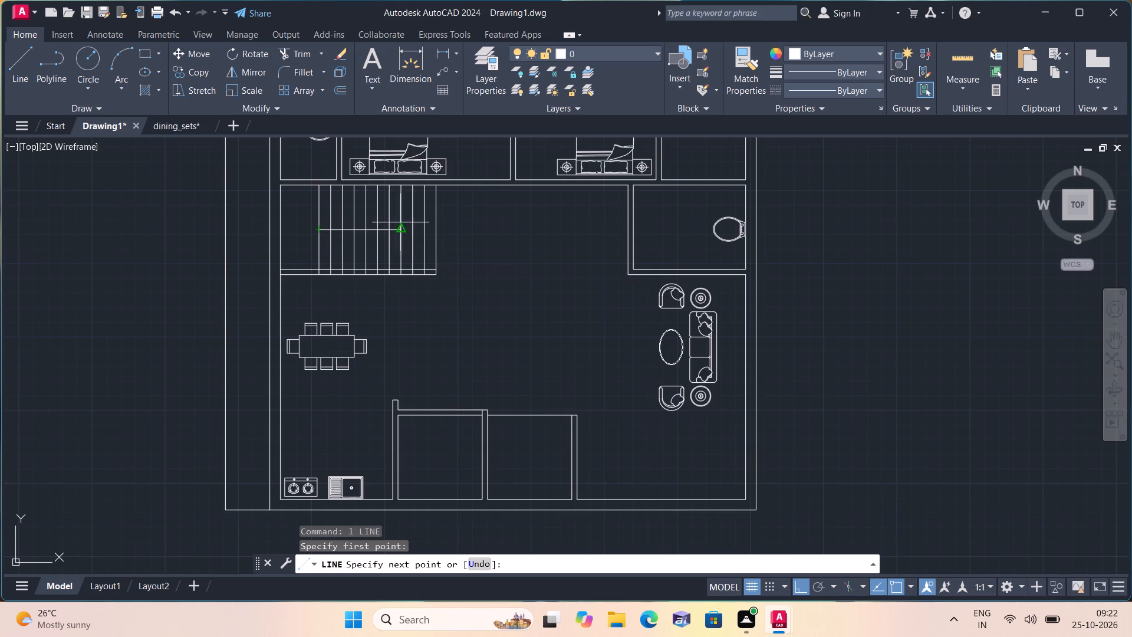
left_click(435, 228)
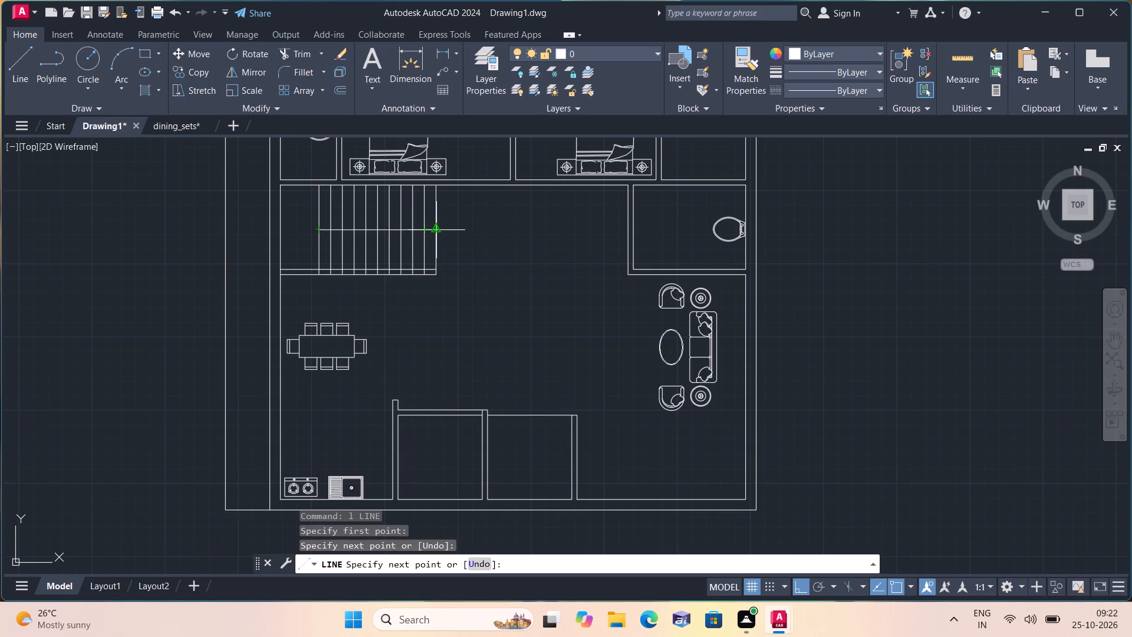
key("space")
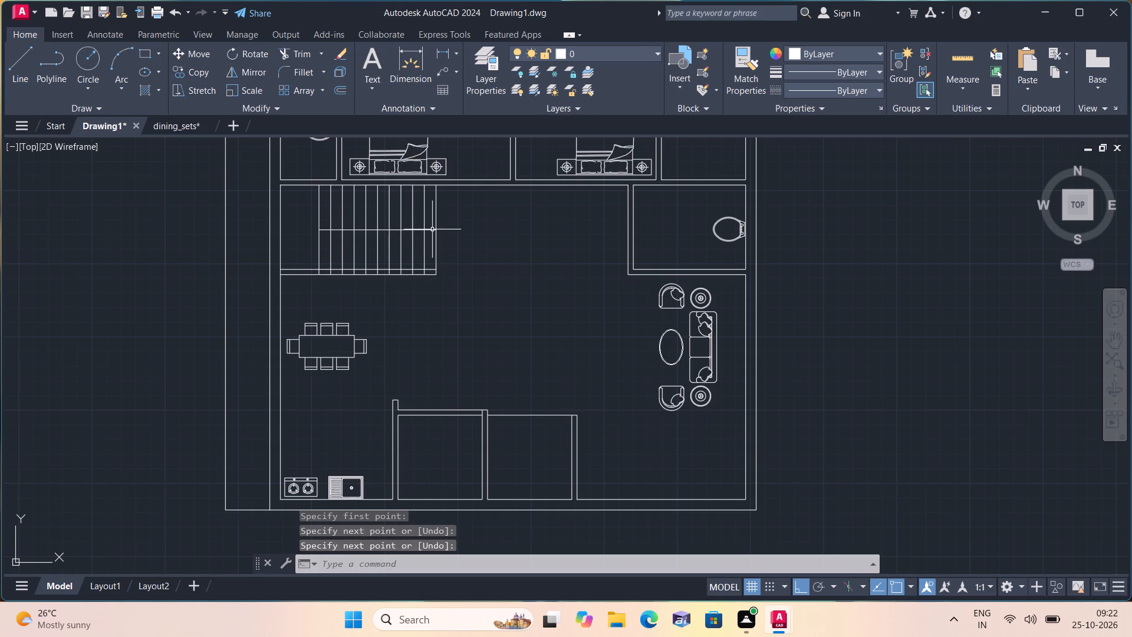
Offset the staircase's centre line 1" to both its north and south sides.
type("off")
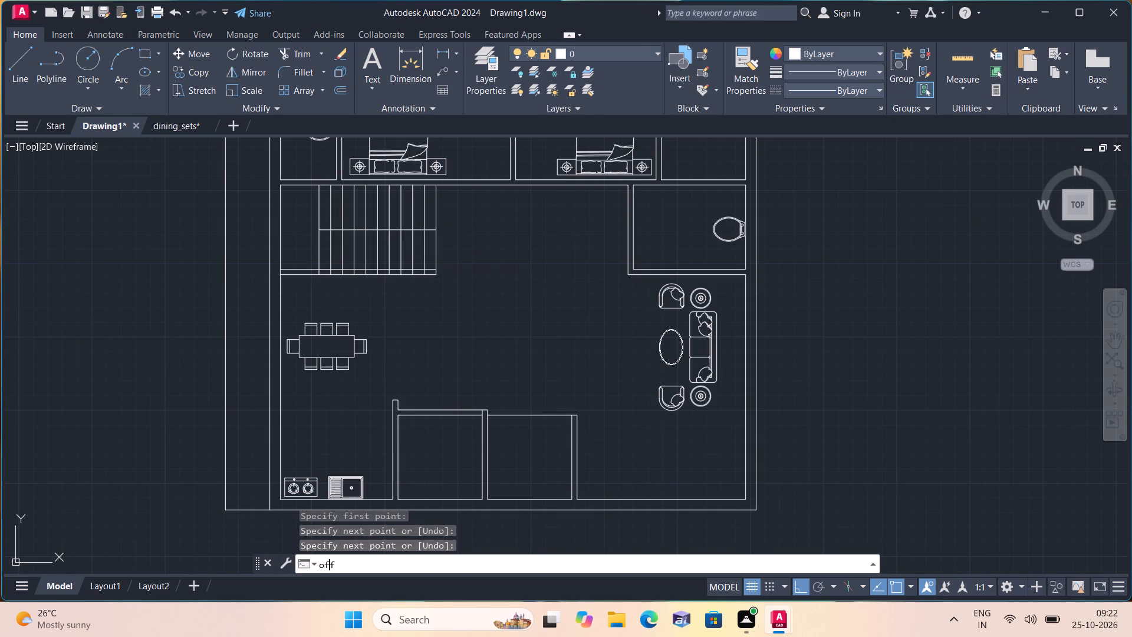
key("space")
type("1\"")
key("space")
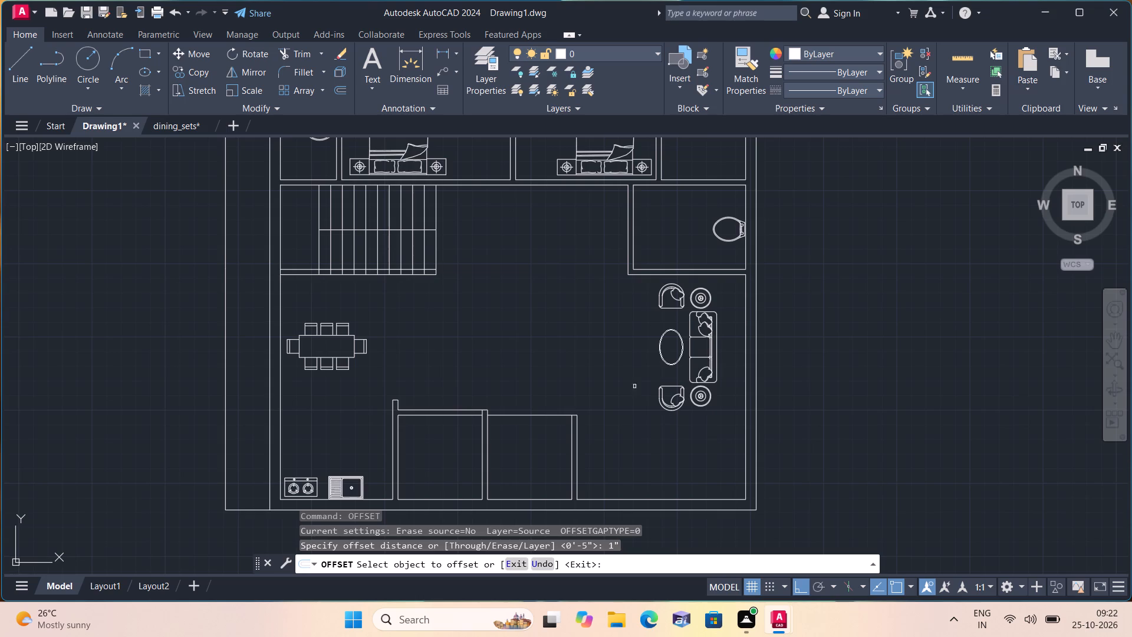
scroll(402, 226, "up", 2)
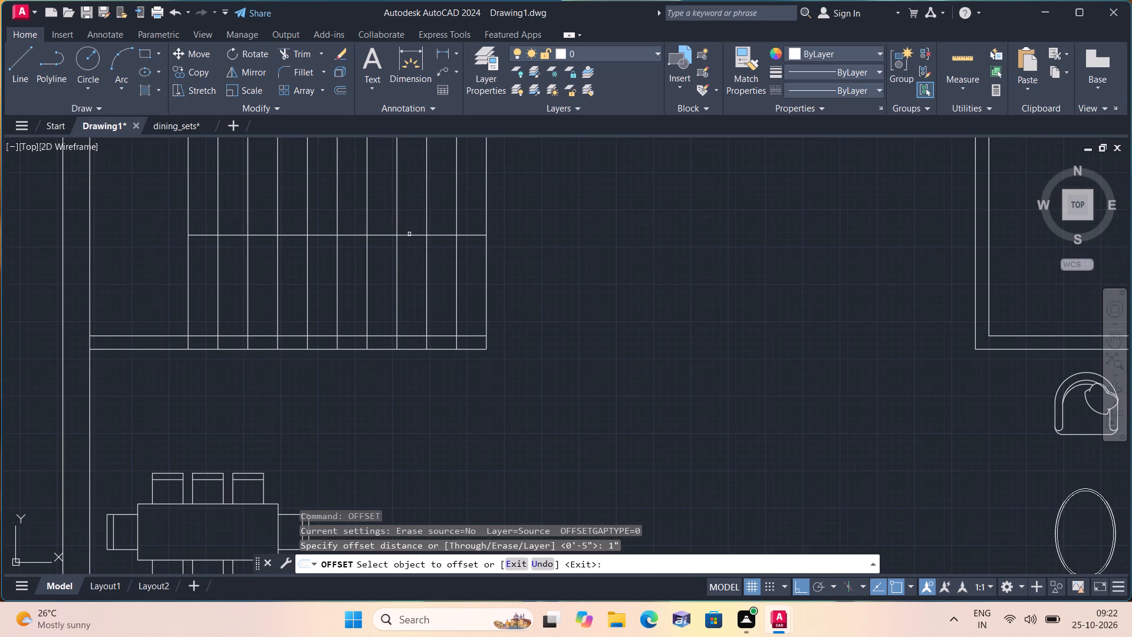
left_click(409, 234)
left_click(411, 205)
scroll(410, 239, "up", 1)
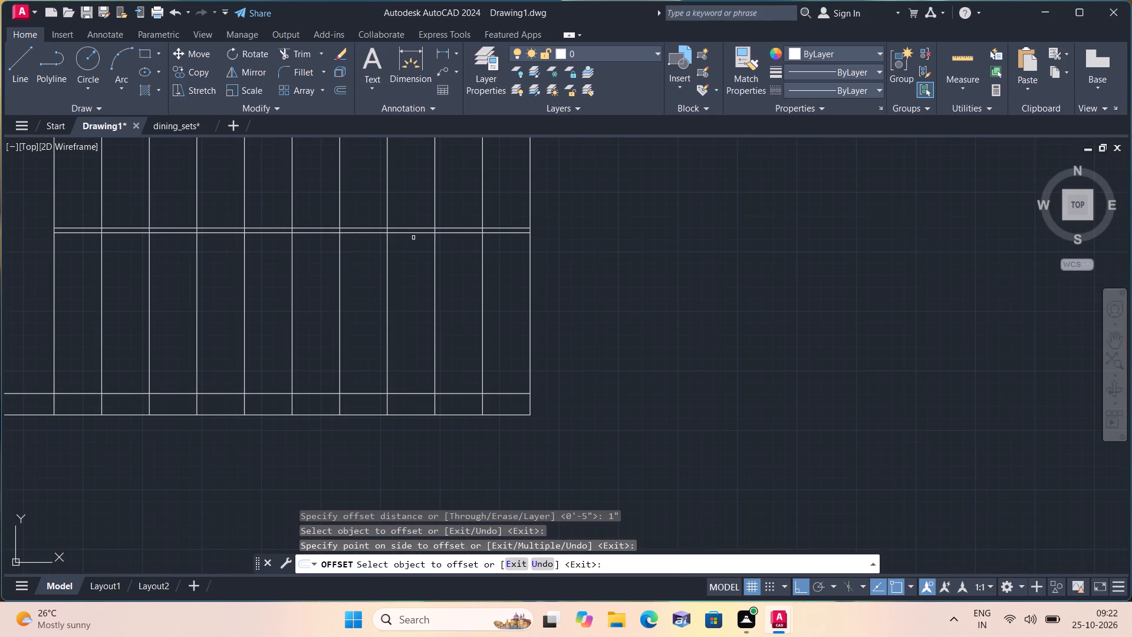
left_click(412, 232)
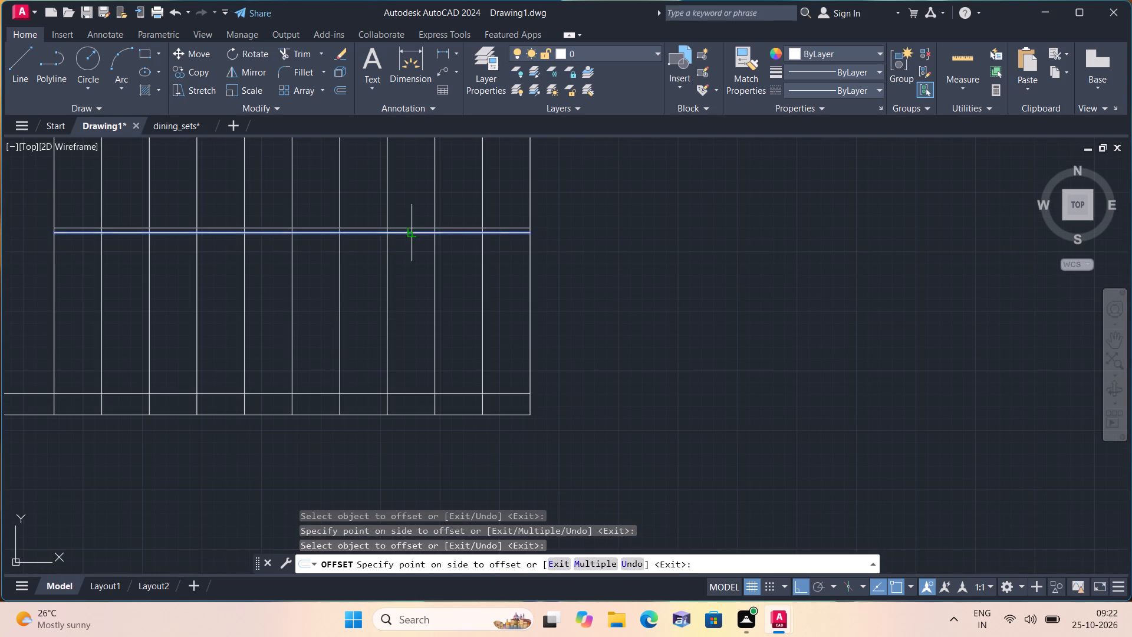
left_click(408, 270)
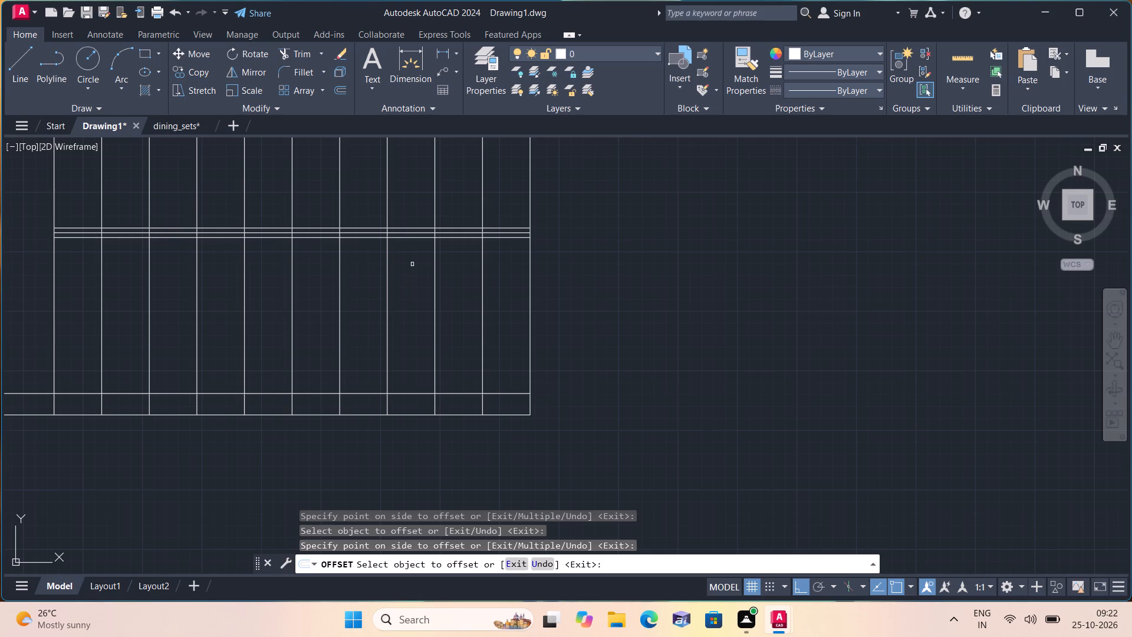
key("Escape")
Delete the original centre line between the two offset lines across the staircase.
scroll(422, 226, "up", 1)
left_click(424, 236)
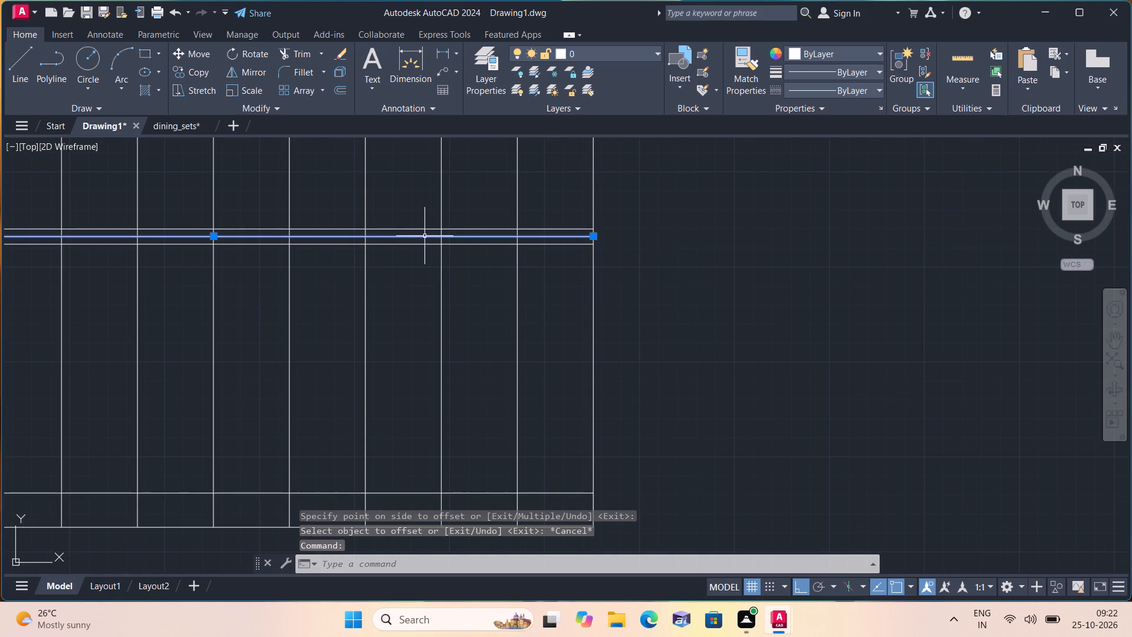
key("Delete")
Trim the inner west wall line and the stair tread ends that lie between the two lines of the staircase's south wall.
scroll(426, 235, "down", 2)
key("t")
key("r")
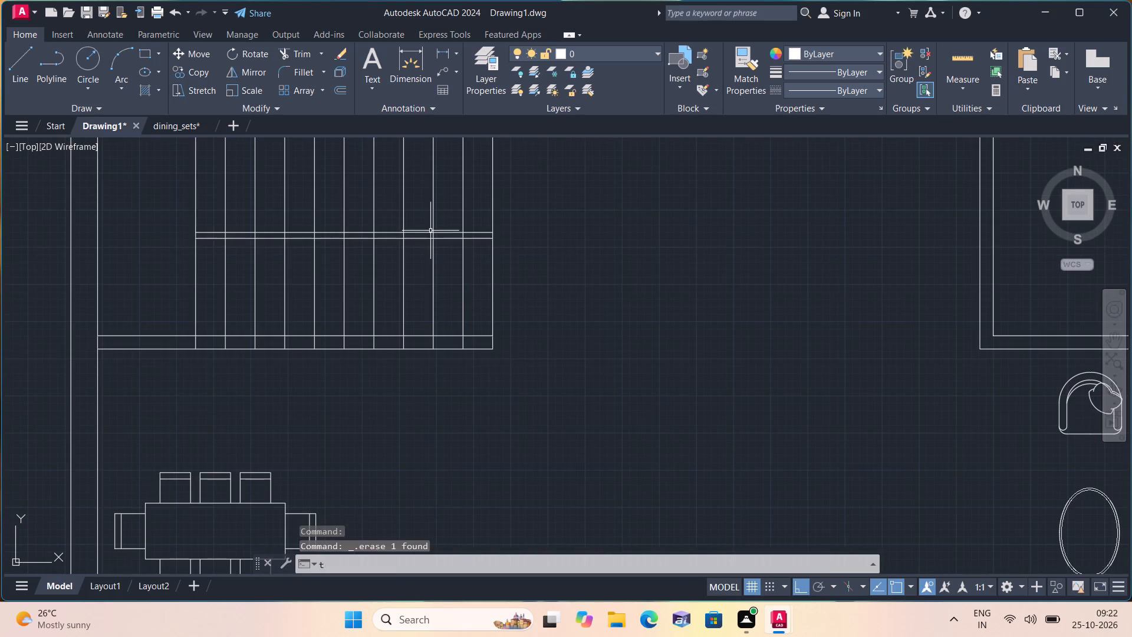
key("i")
type("m")
key("space")
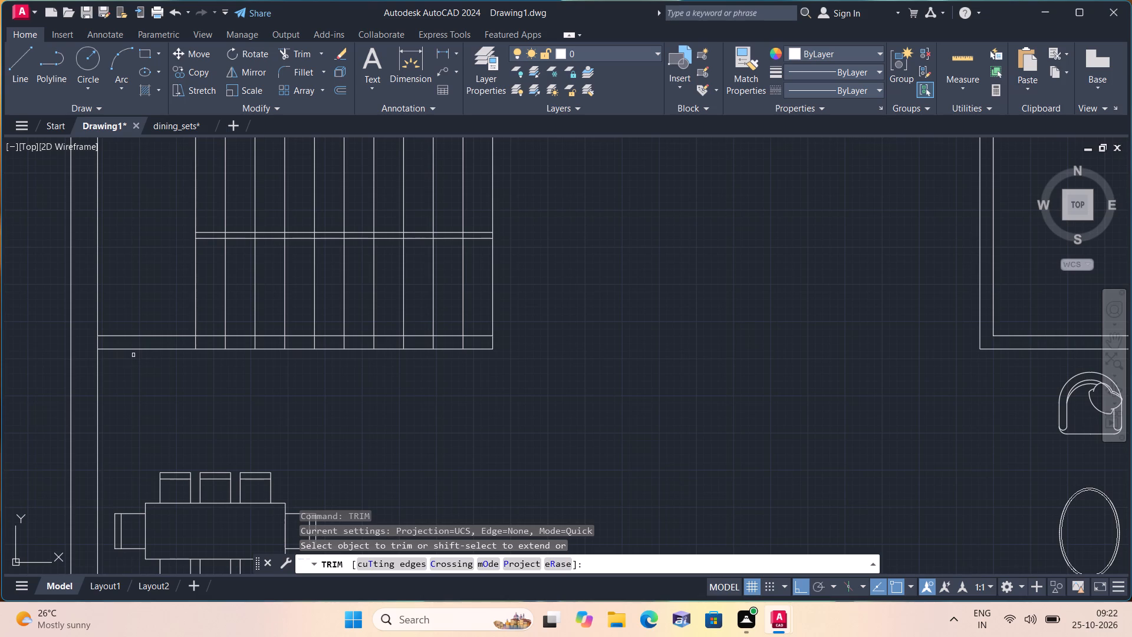
left_click(98, 342)
left_click(186, 342)
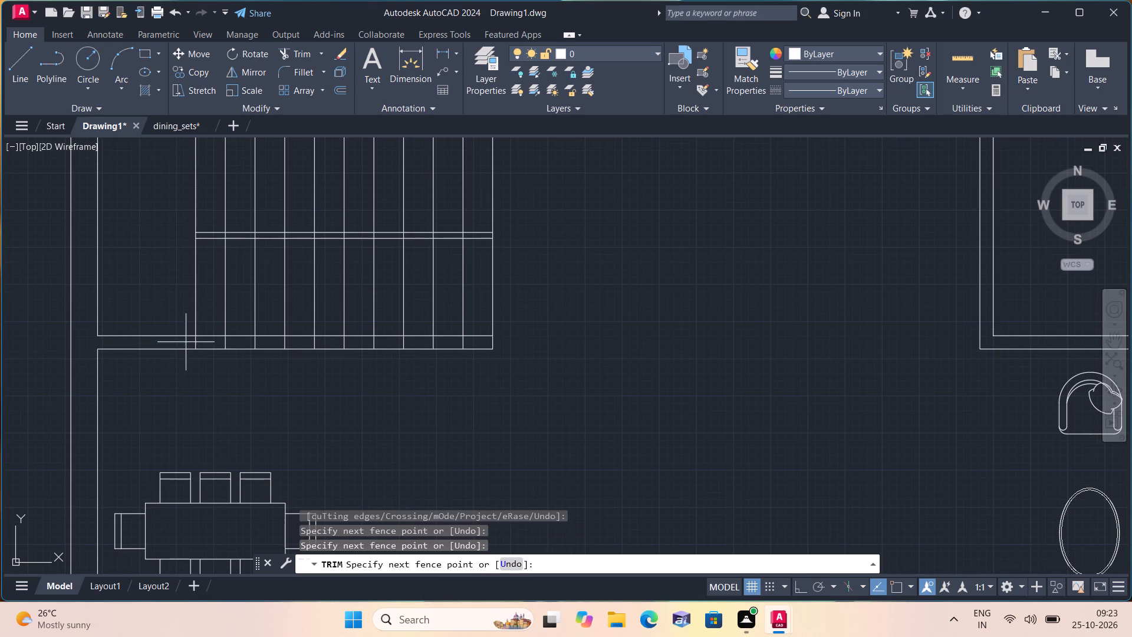
left_click(469, 343)
Trim the easternmost stair line away on the north side of the two centre lines.
scroll(473, 321, "down", 1)
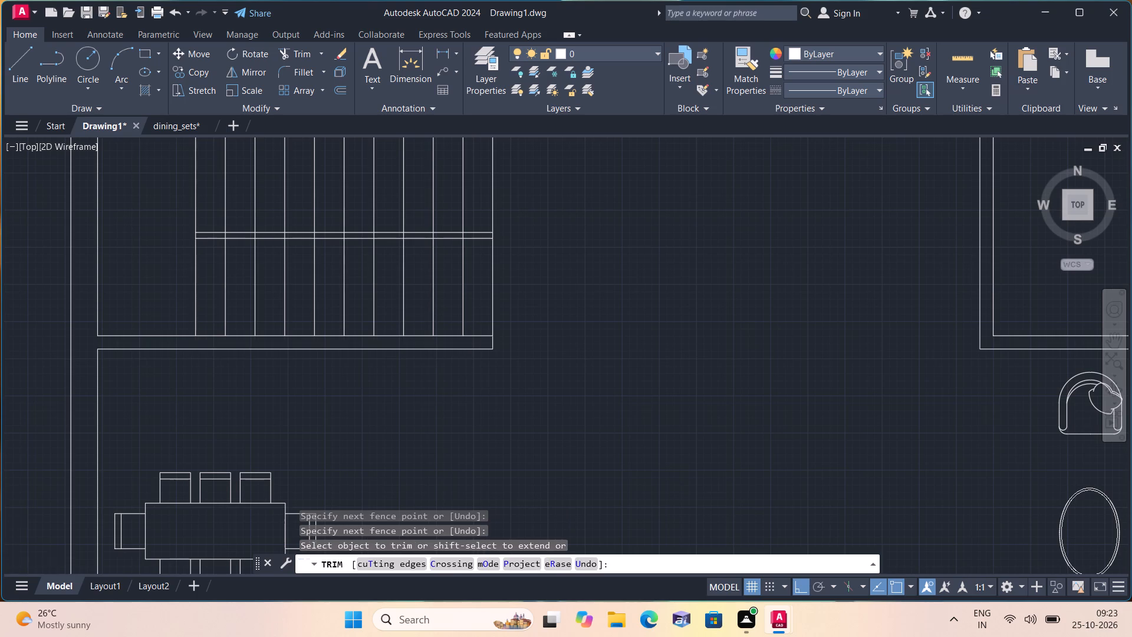
left_click(488, 237)
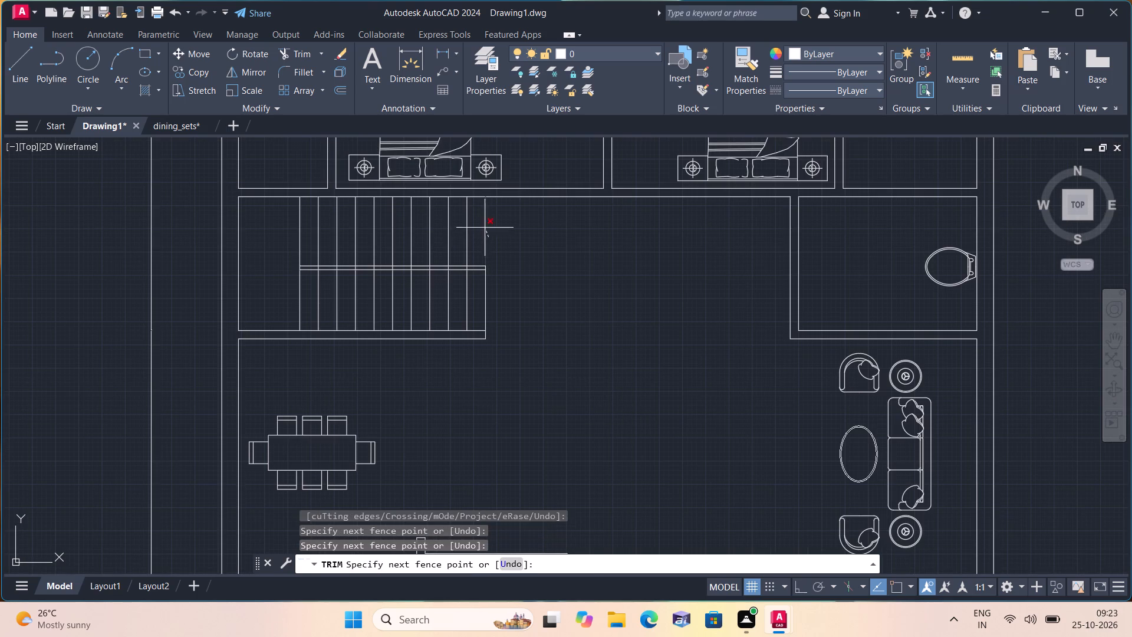
left_click(483, 224)
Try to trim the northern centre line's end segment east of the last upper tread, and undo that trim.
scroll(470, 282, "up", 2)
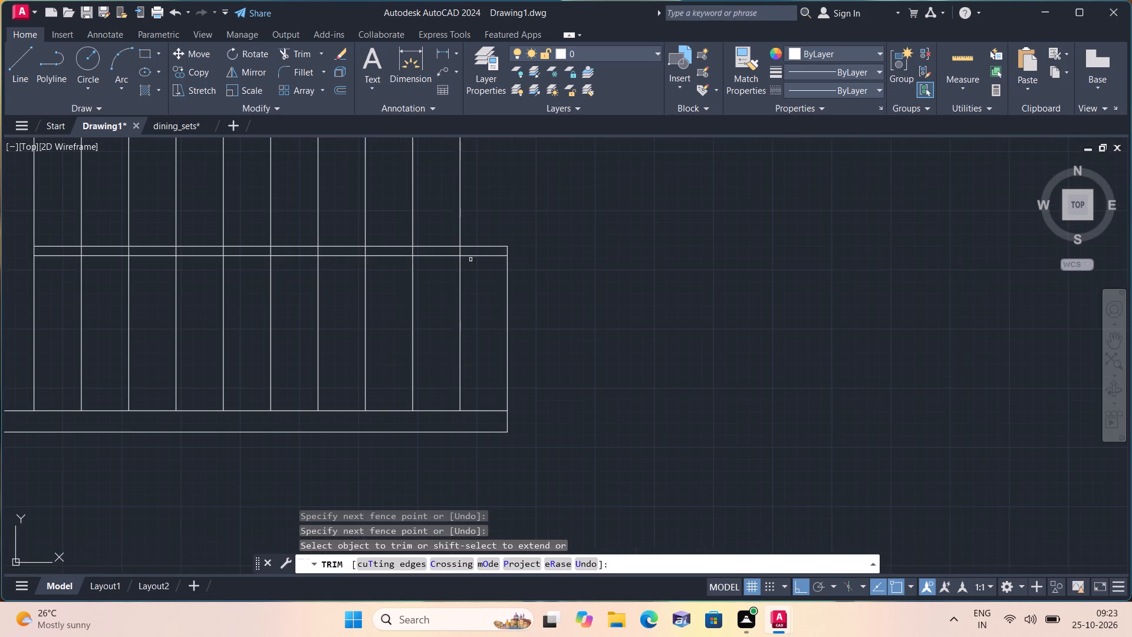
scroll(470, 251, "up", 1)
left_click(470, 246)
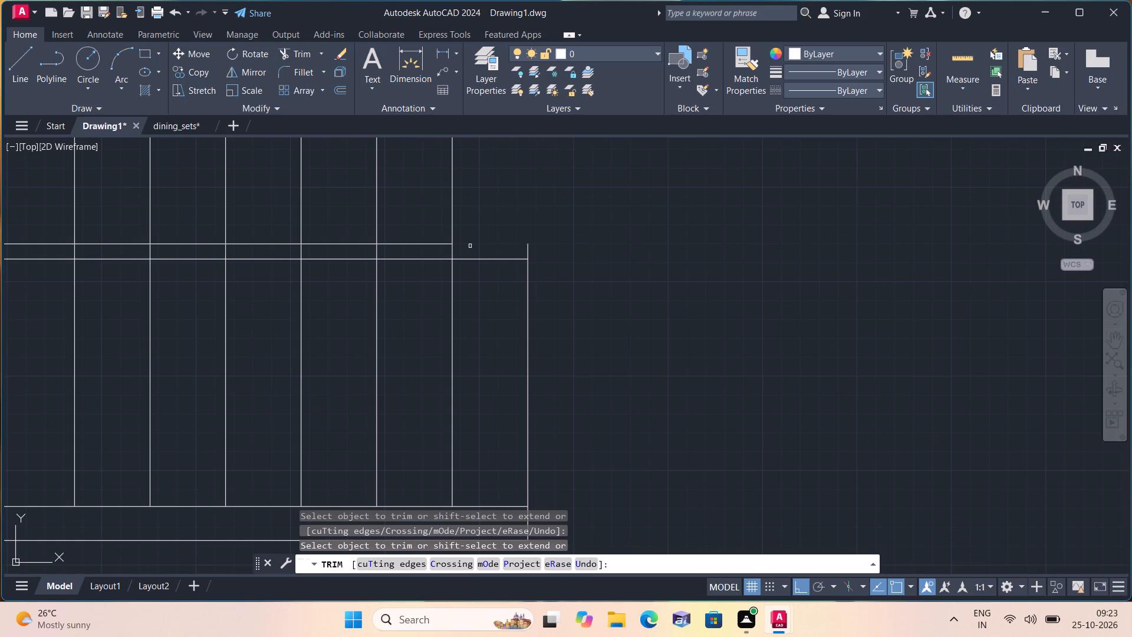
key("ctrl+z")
Trim the tread lines in the gap between the staircase's two centre lines, except the westernmost tread.
scroll(318, 270, "up", 3)
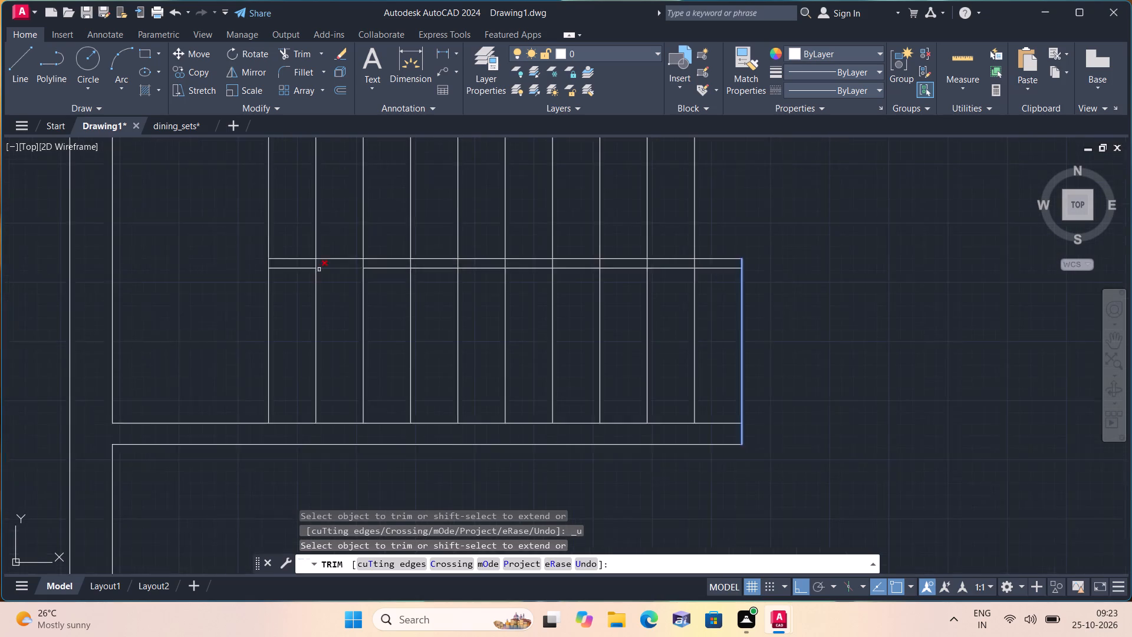
scroll(307, 263, "up", 2)
left_click(308, 262)
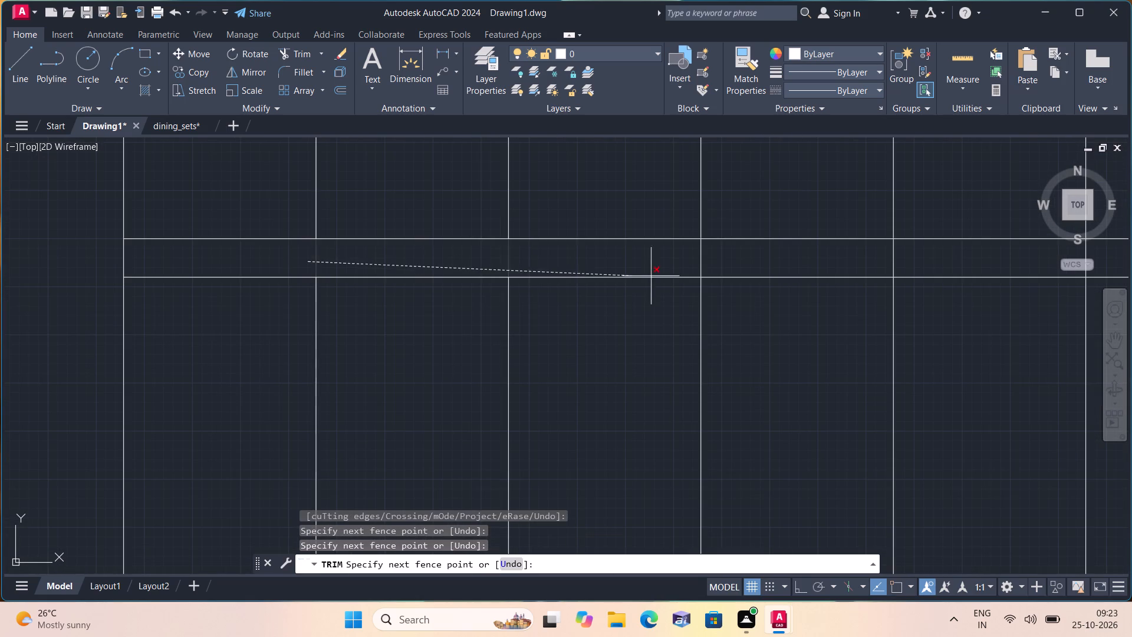
scroll(719, 272, "down", 2)
middle_click_drag(844, 267, 544, 271)
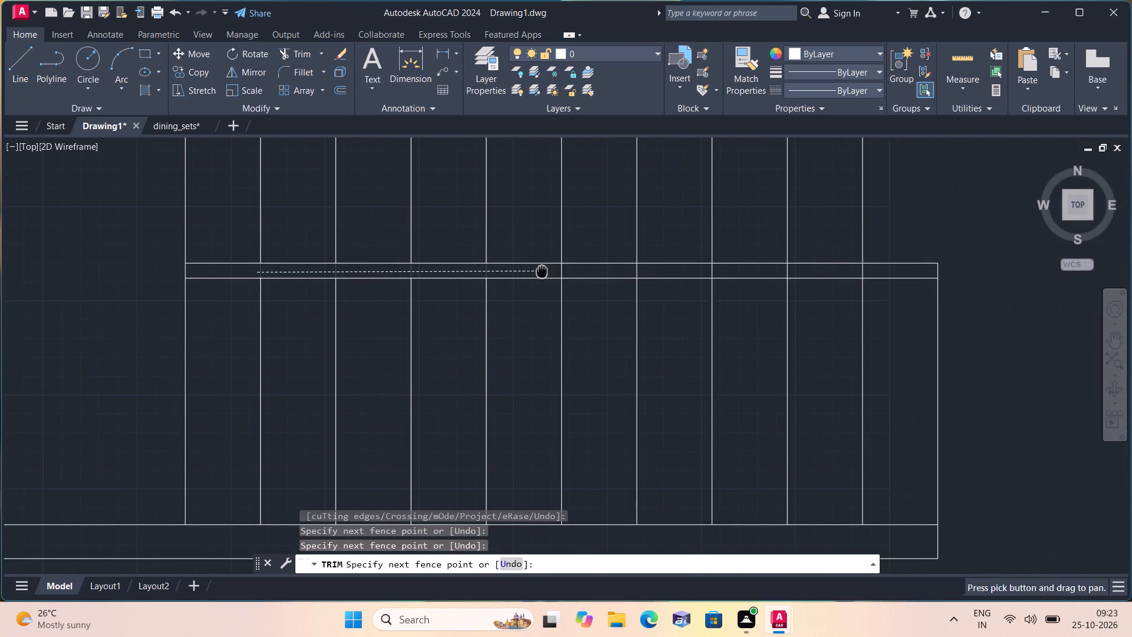
left_click(873, 271)
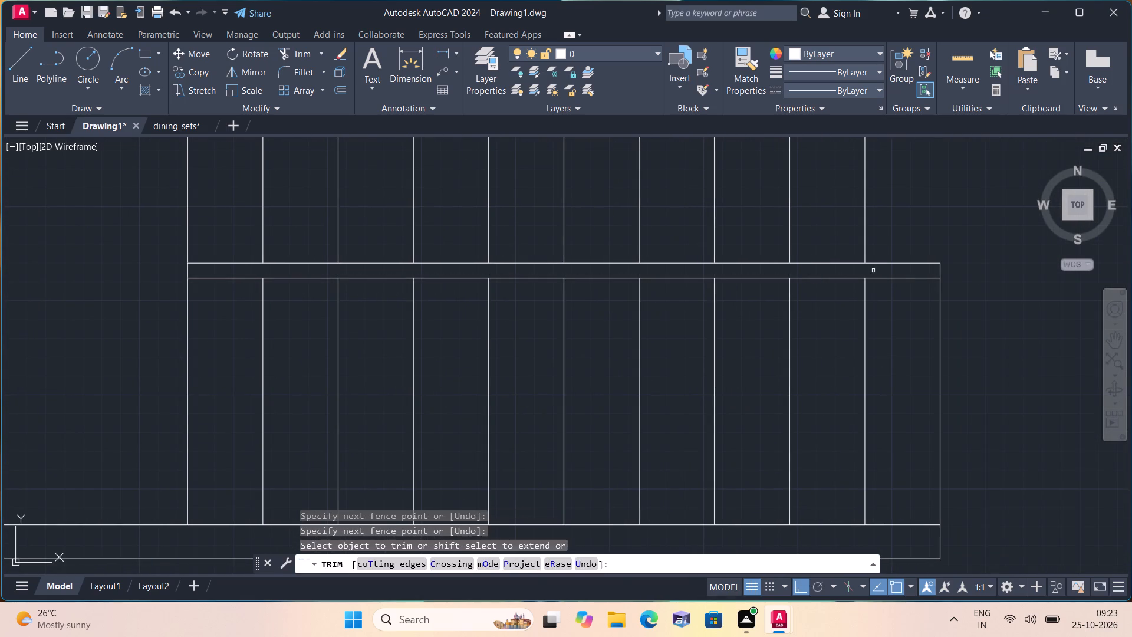
scroll(873, 271, "down", 2)
key("Escape")
scroll(870, 271, "down", 1)
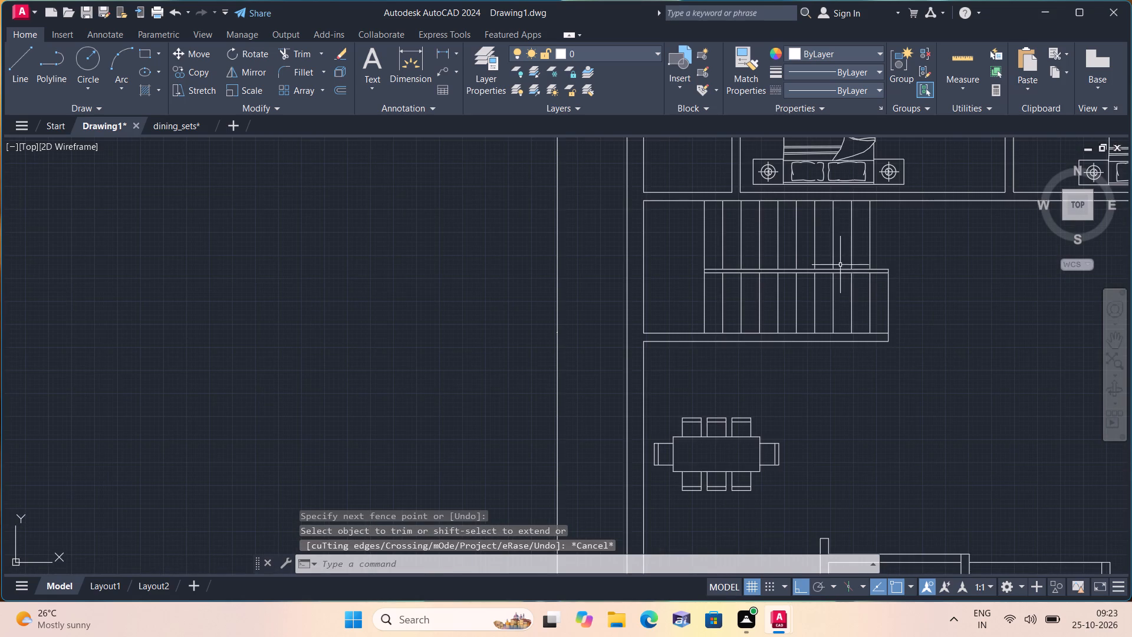
Close the dining_sets drawing and save its changes.
scroll(855, 192, "down", 1)
middle_click_drag(856, 189, 592, 294)
scroll(851, 188, "down", 1)
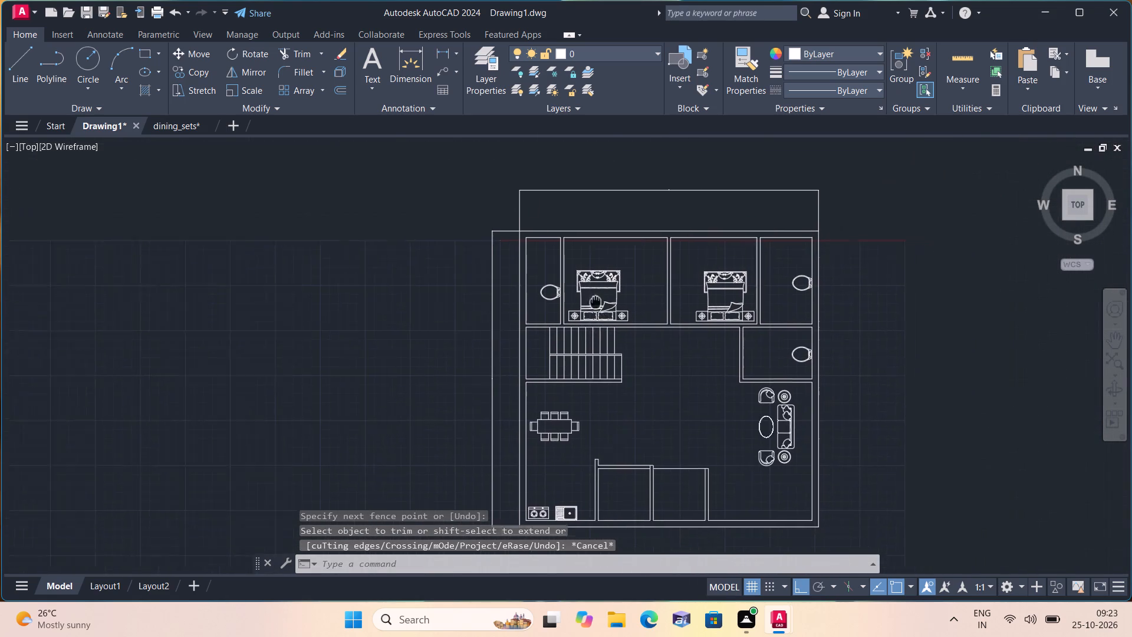
scroll(593, 234, "up", 1)
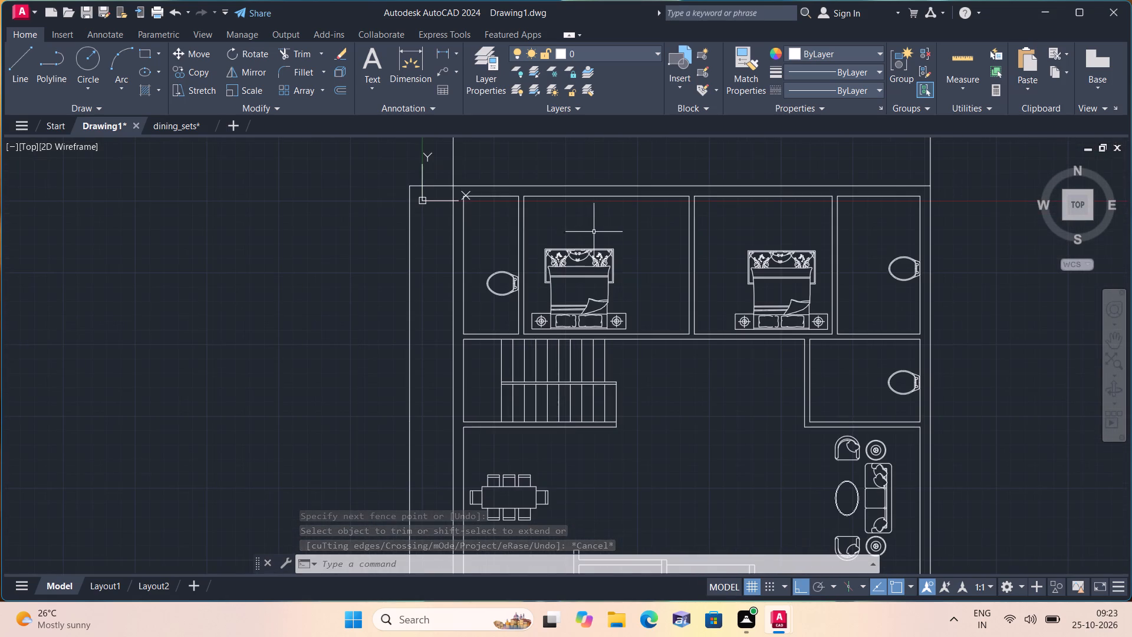
middle_click_drag(564, 234, 423, 327)
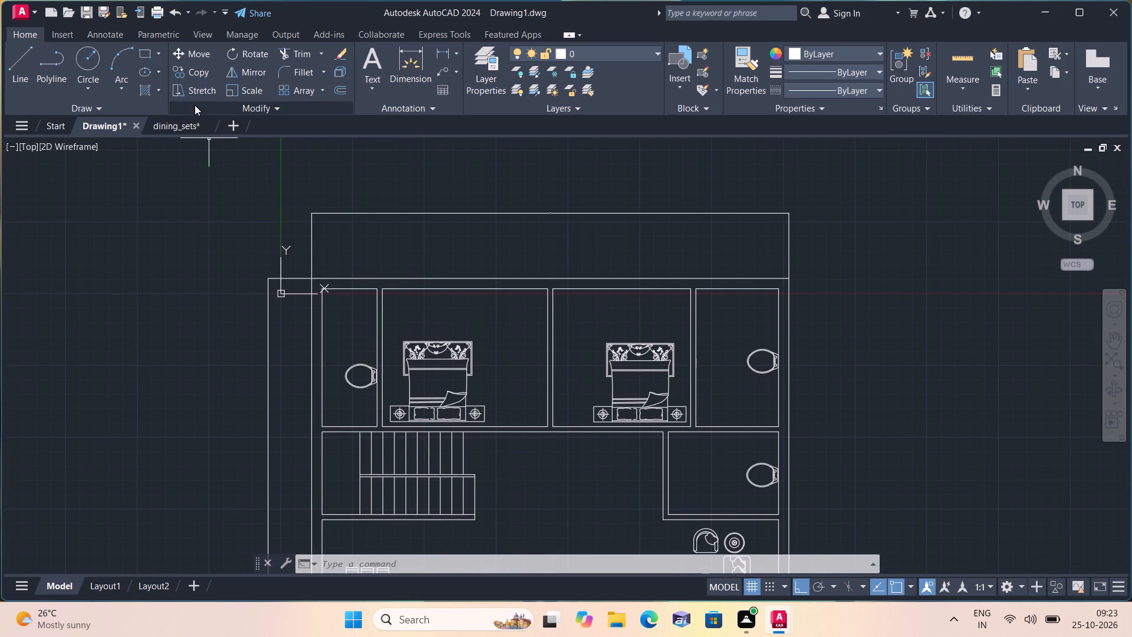
left_click(212, 122)
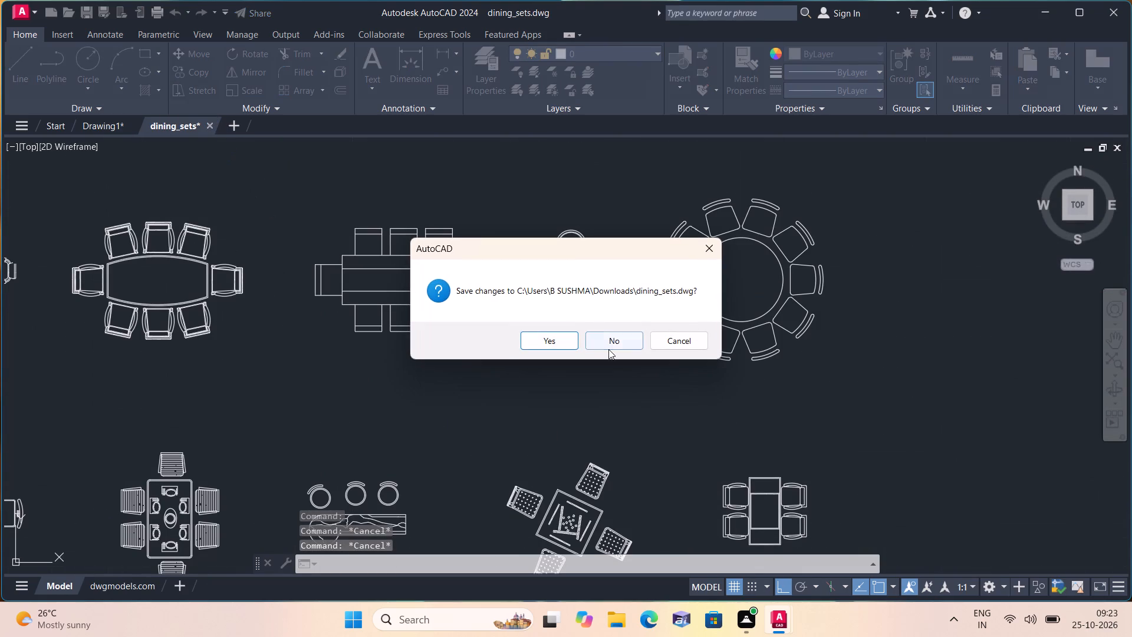
left_click(548, 341)
Move the dining table with its eight chairs northeast, away from the west wall and nearer the staircase wall.
scroll(332, 379, "down", 1)
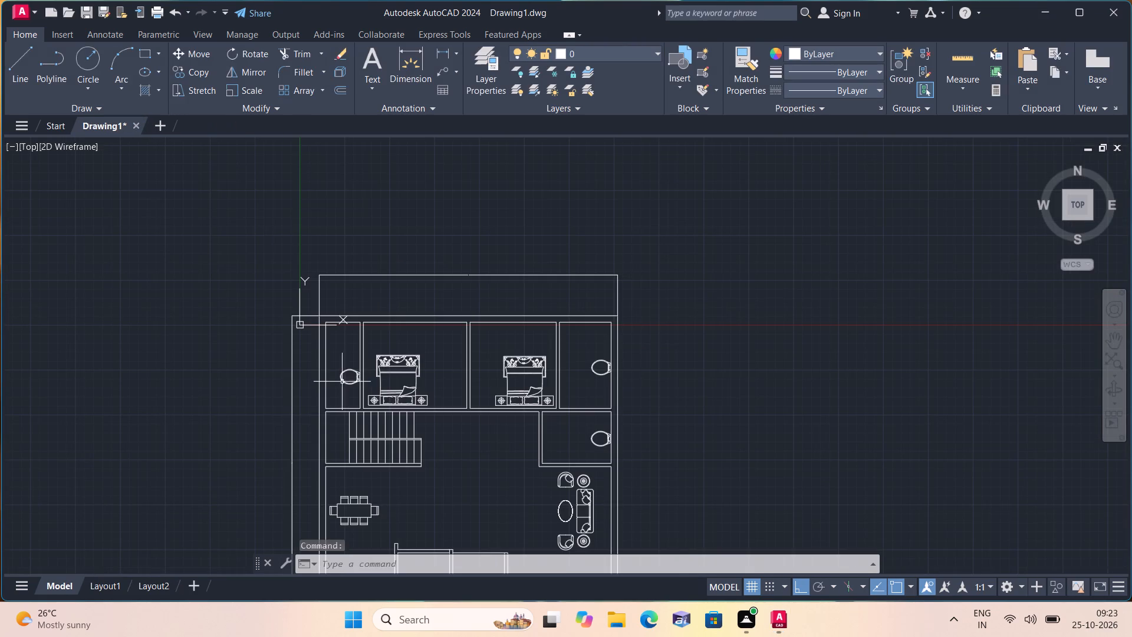
scroll(357, 365, "up", 1)
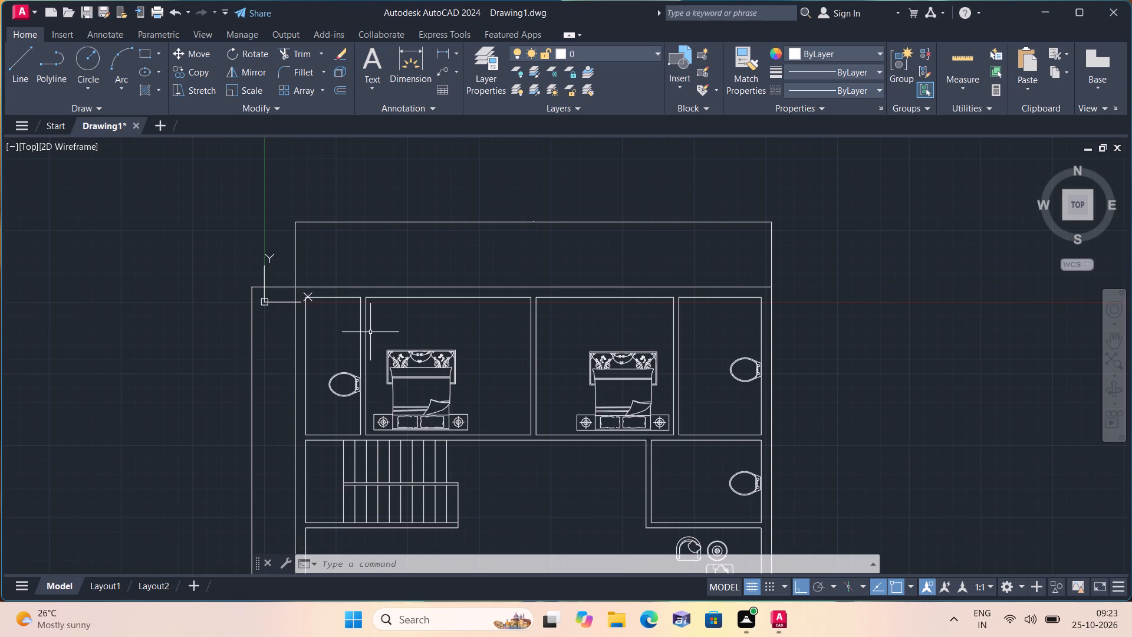
scroll(369, 332, "up", 1)
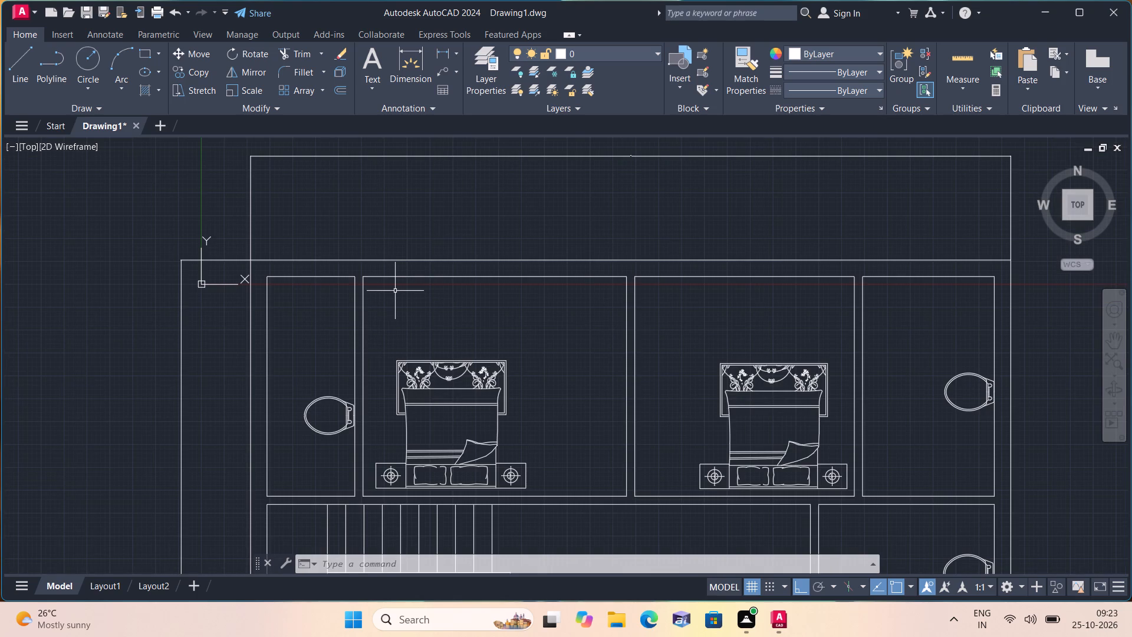
middle_click_drag(459, 377, 452, 333)
scroll(452, 329, "down", 1)
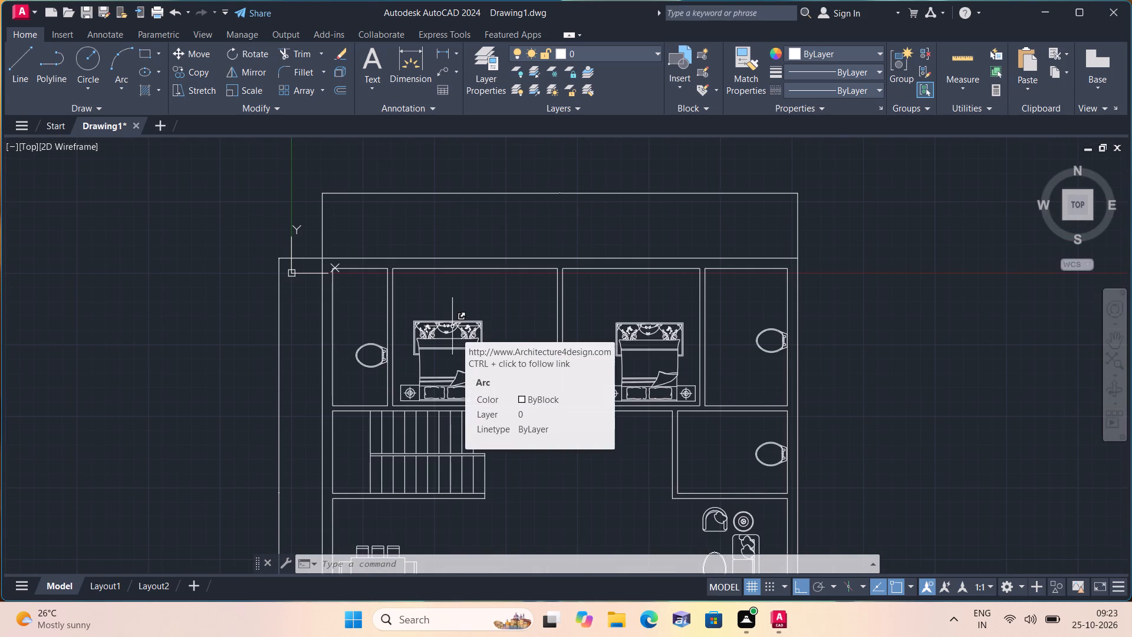
middle_click_drag(477, 481, 511, 363)
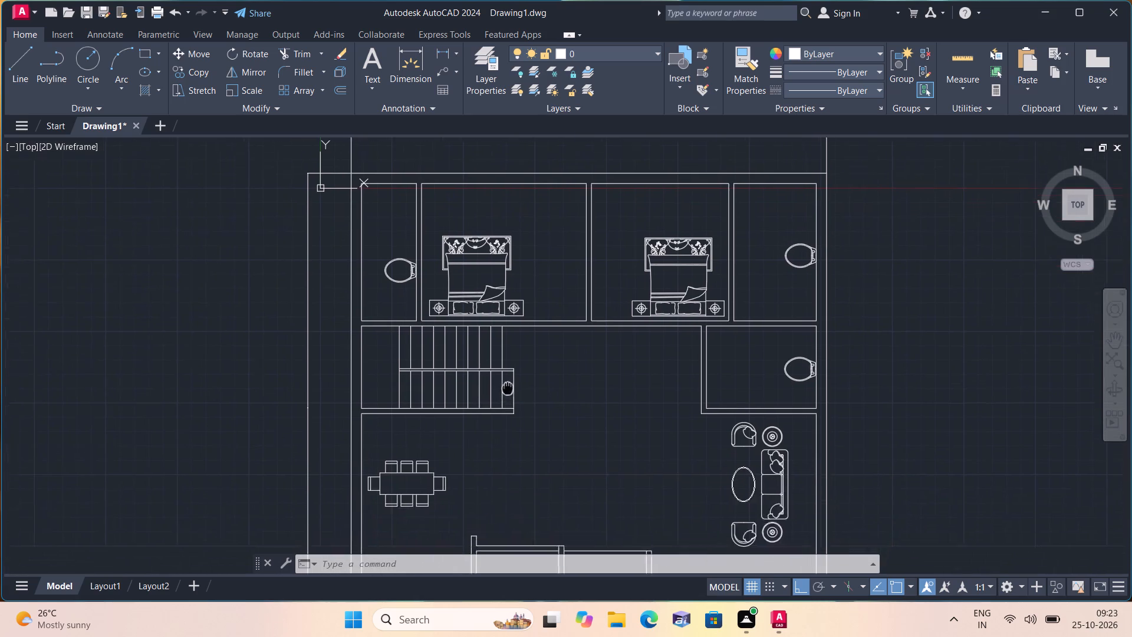
middle_click_drag(511, 363, 549, 277)
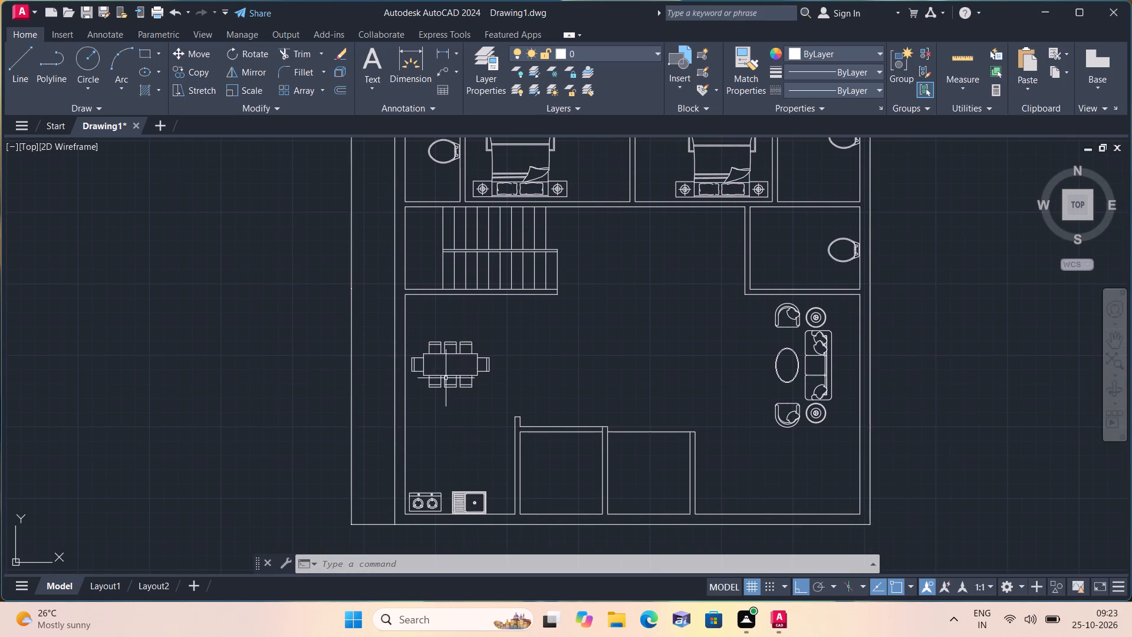
scroll(449, 373, "up", 2)
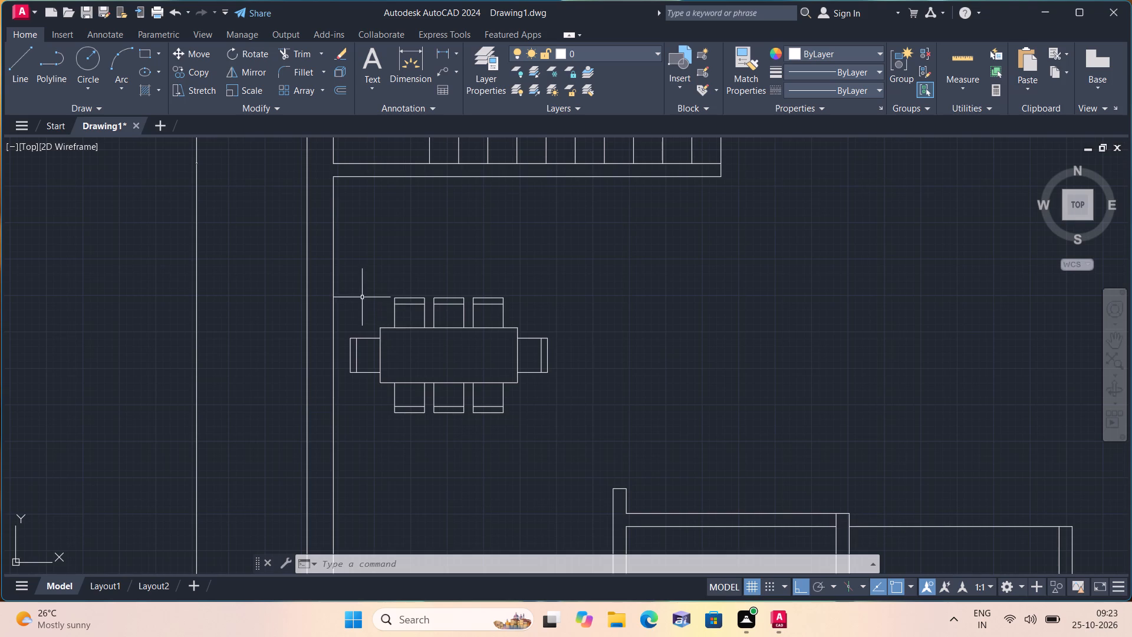
left_click(593, 419)
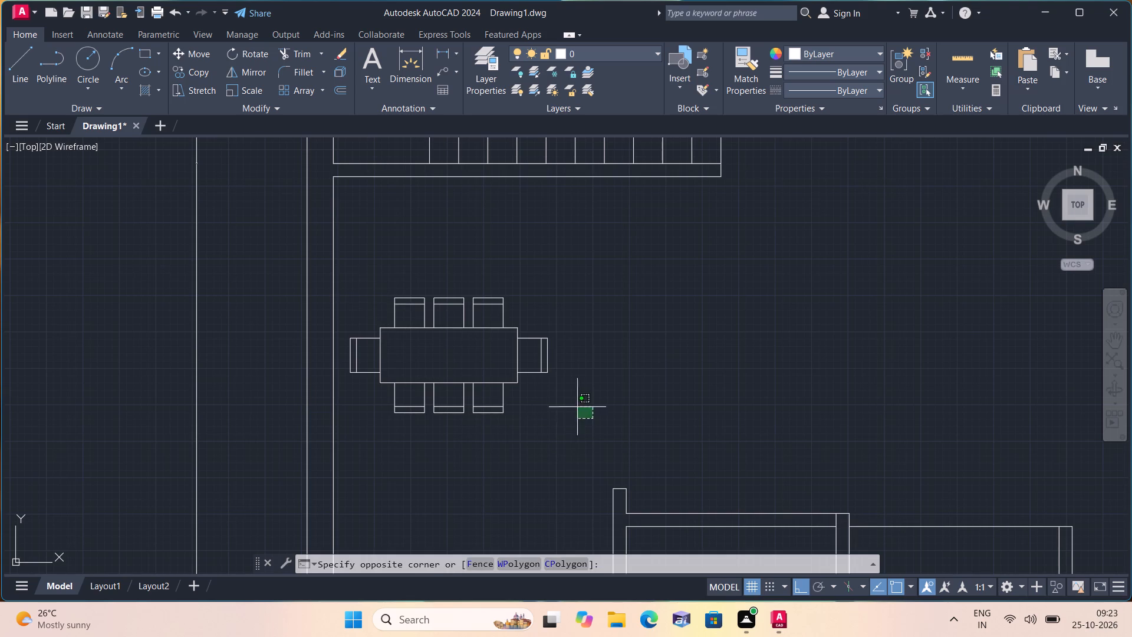
left_click(343, 283)
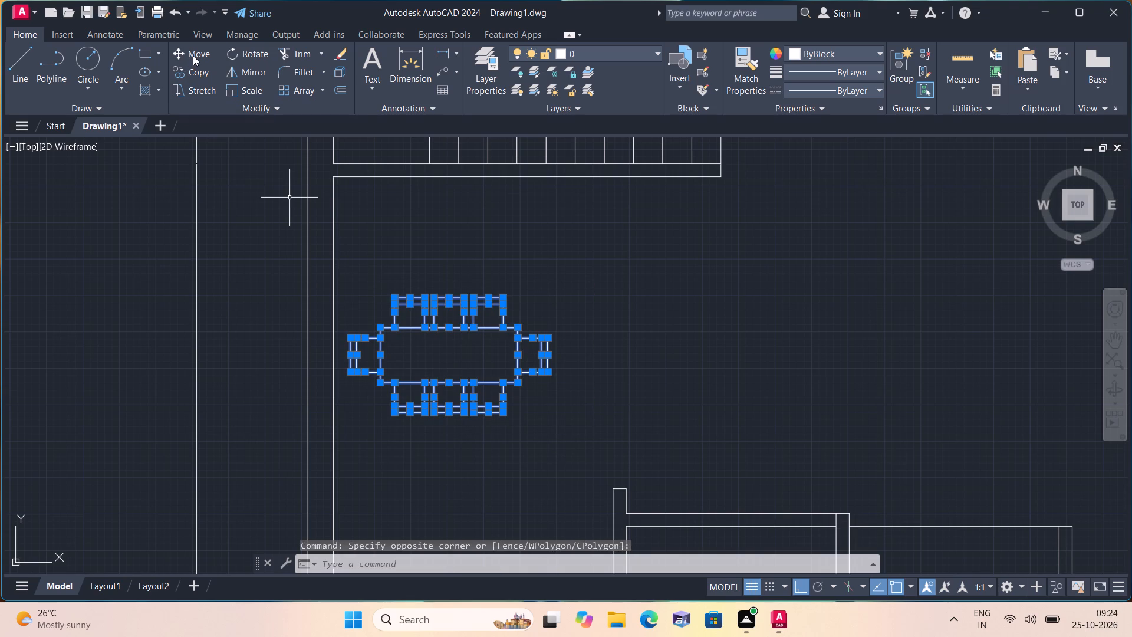
left_click(193, 55)
left_click(438, 353)
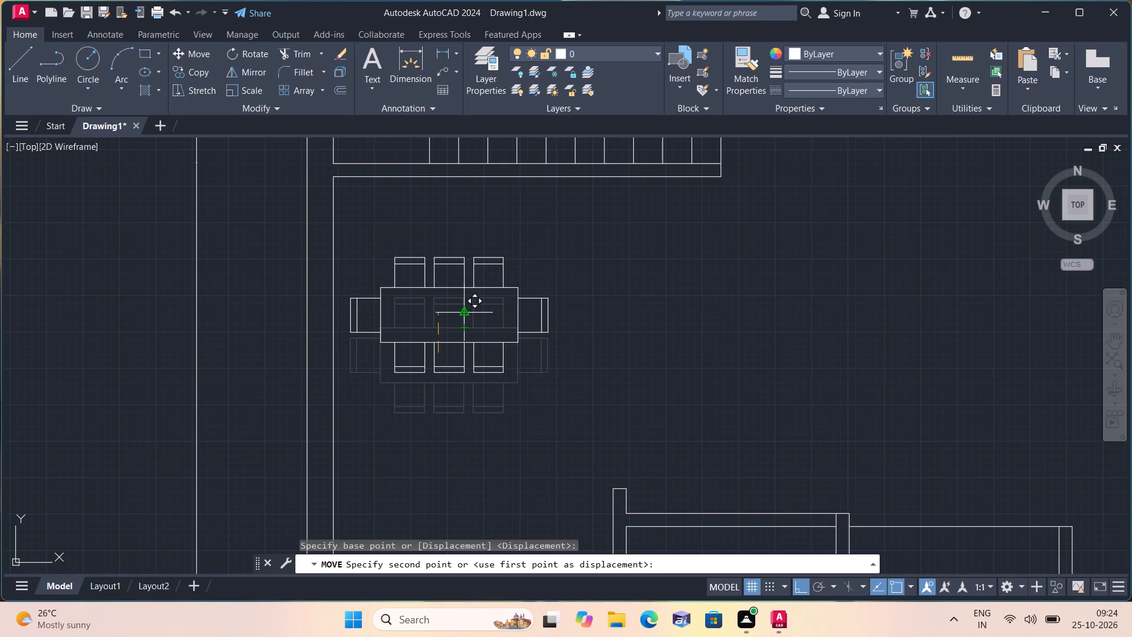
left_click(483, 311)
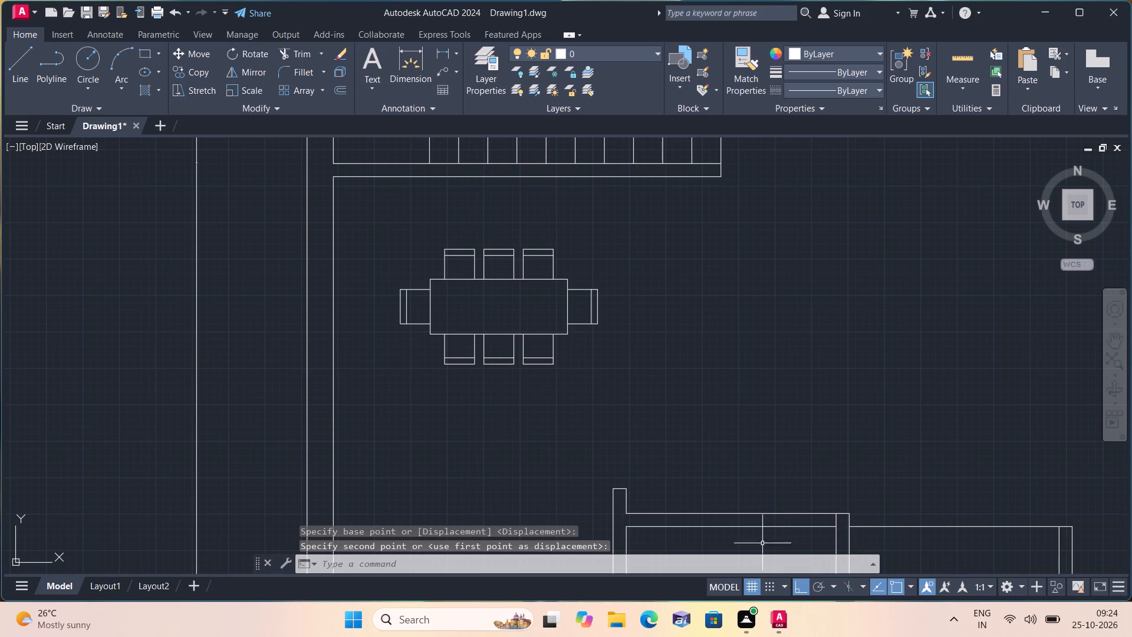
Turn off orthogonal mode and scale up the dining set freehand from a base point near the table's centre.
left_click(801, 587)
scroll(629, 395, "down", 1)
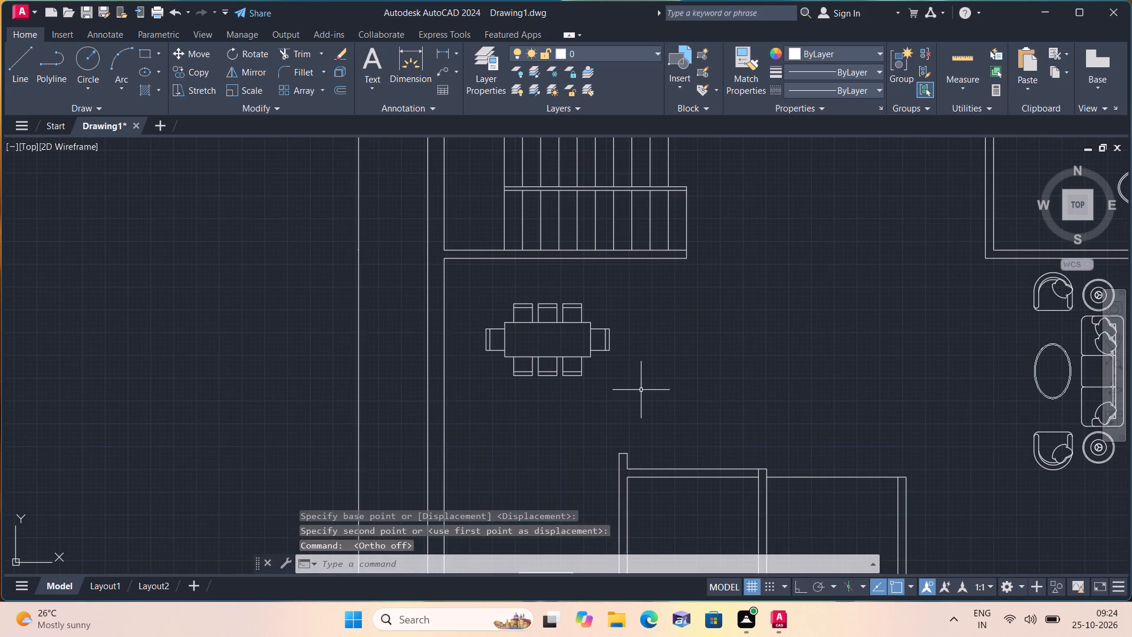
left_click(641, 389)
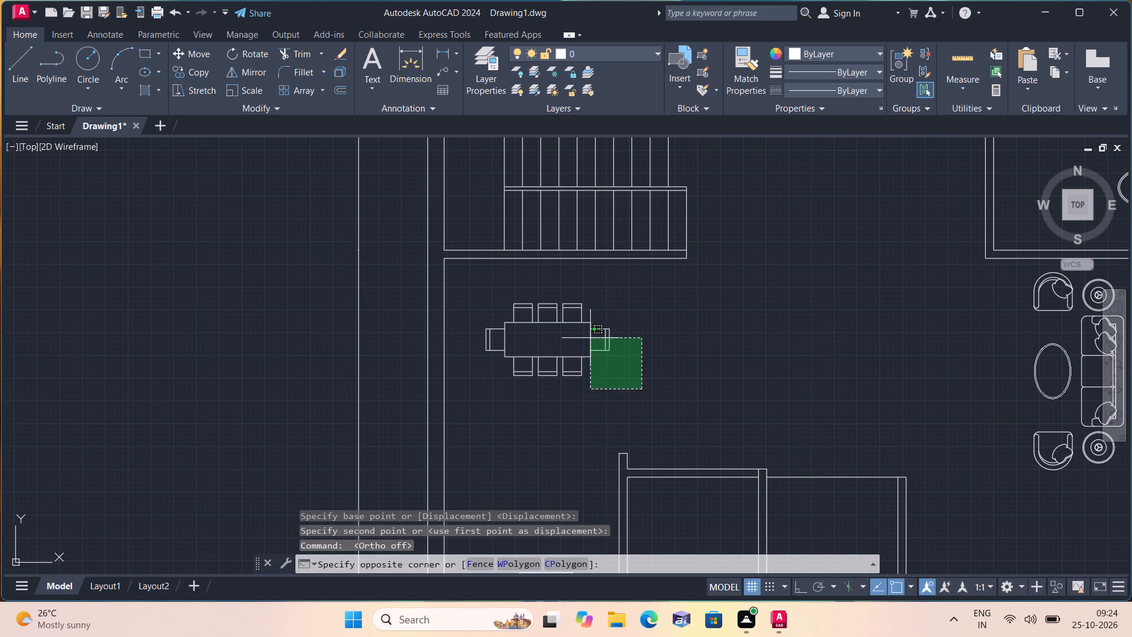
left_click(470, 290)
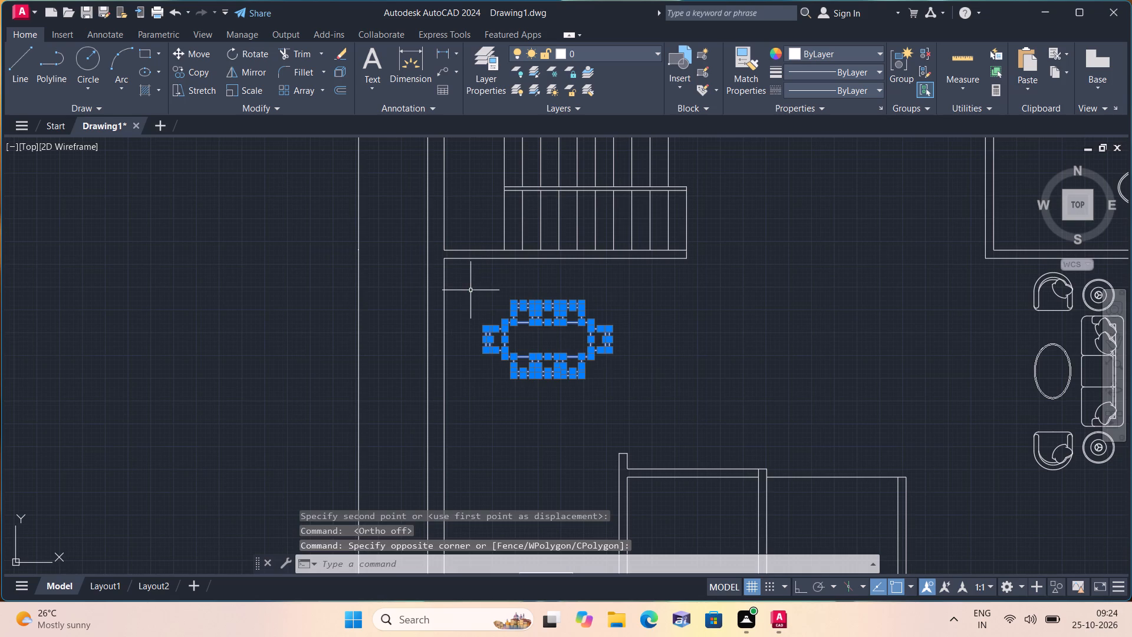
left_click(244, 87)
left_click(542, 338)
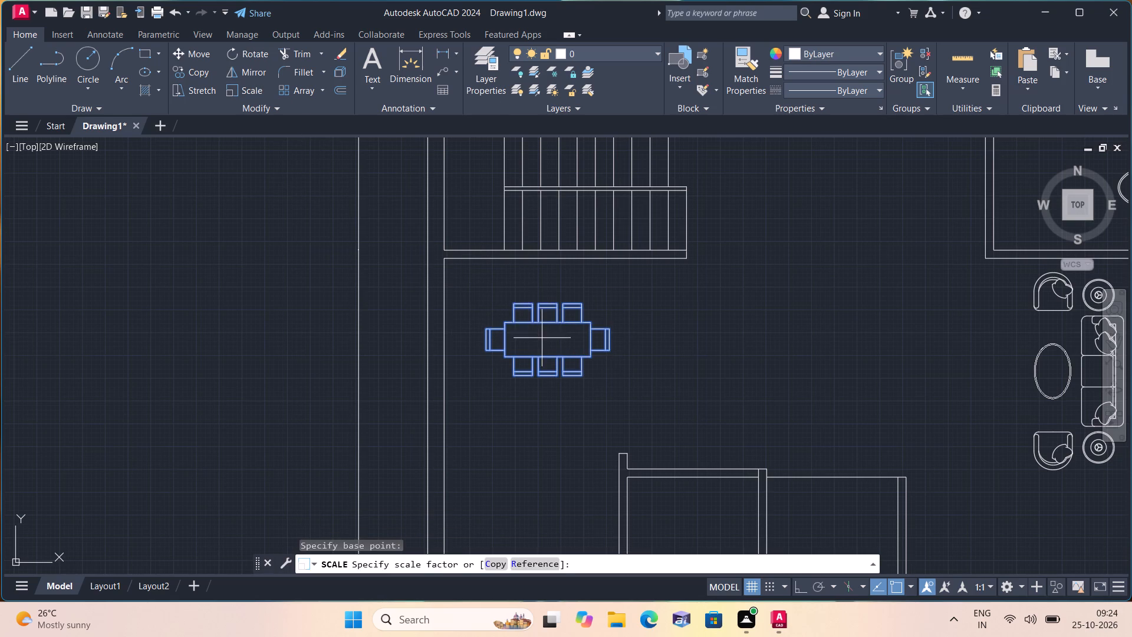
left_click(612, 288)
Add the multiline text label BATH above the toilet in the northwest bathroom.
scroll(612, 288, "down", 2)
middle_click_drag(612, 288, 611, 346)
scroll(611, 301, "down", 1)
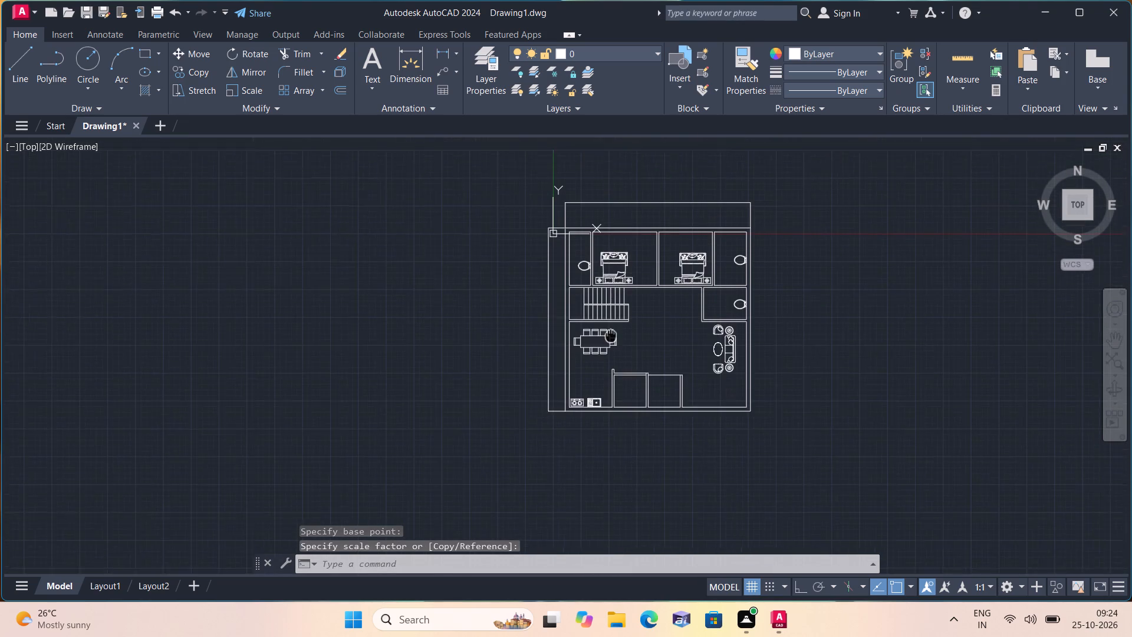
middle_click_drag(611, 346, 611, 364)
scroll(618, 275, "up", 1)
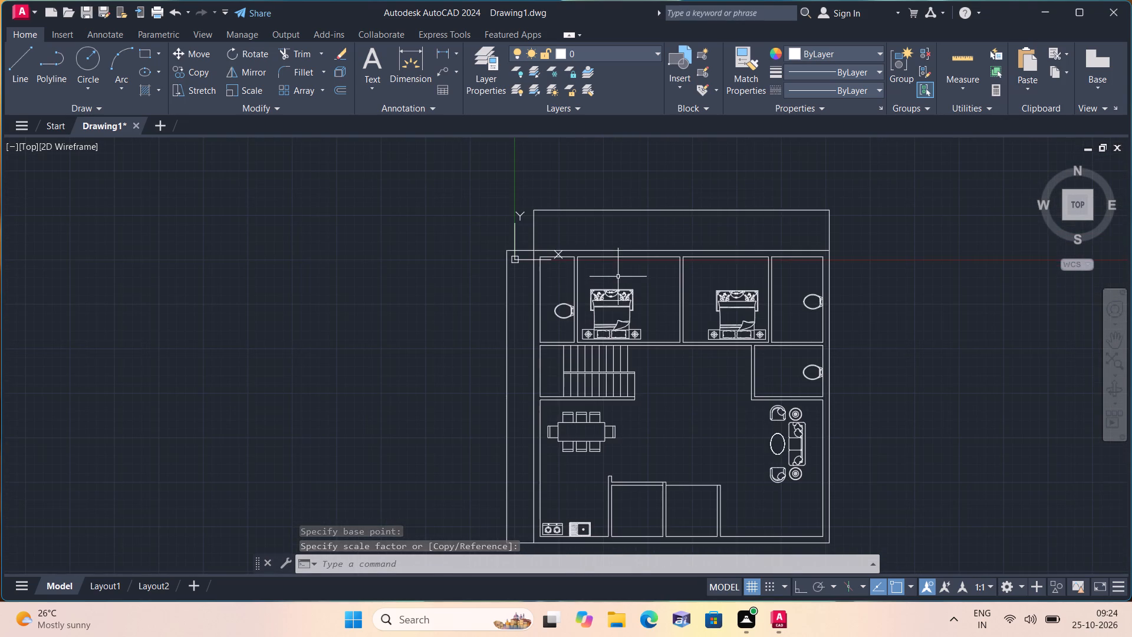
type("mt")
key("space")
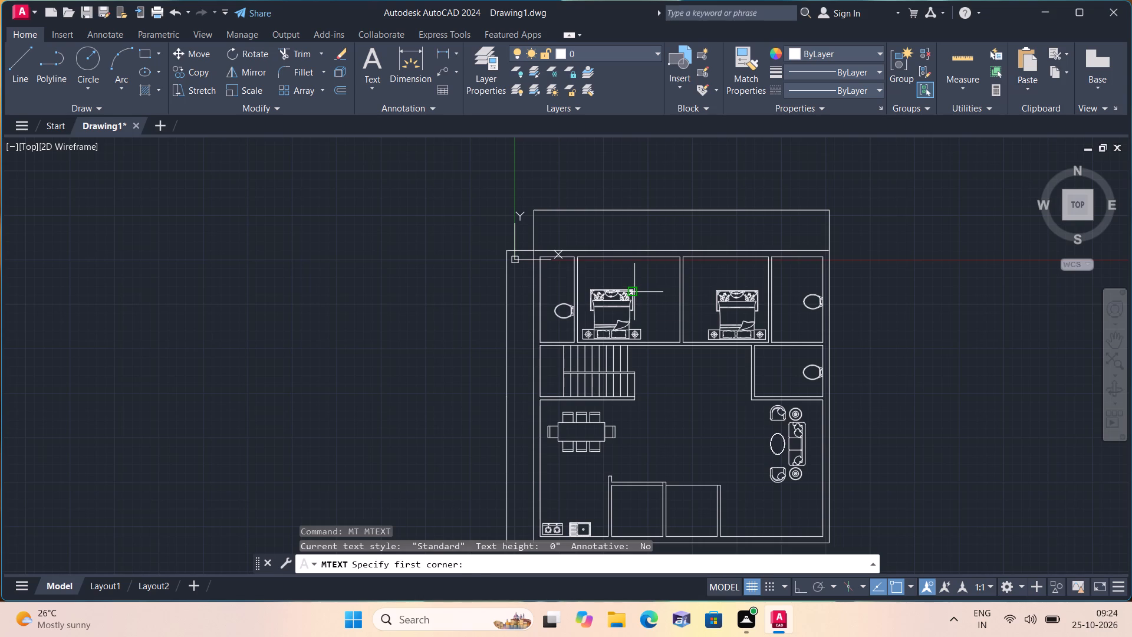
scroll(559, 280, "up", 3)
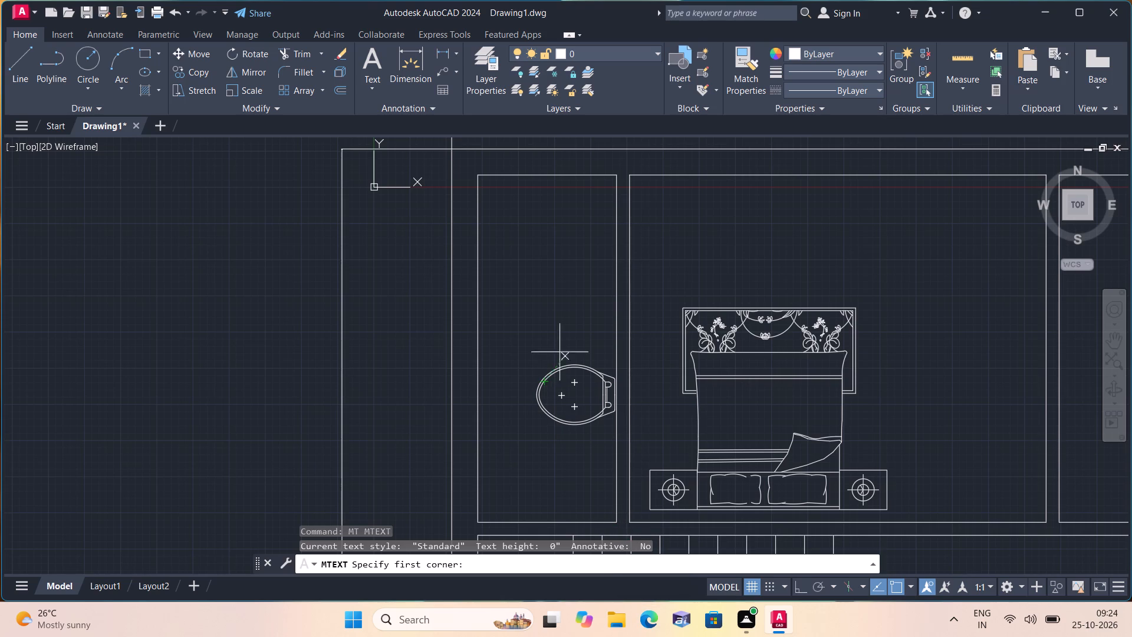
triple_click(519, 307)
left_click(519, 307)
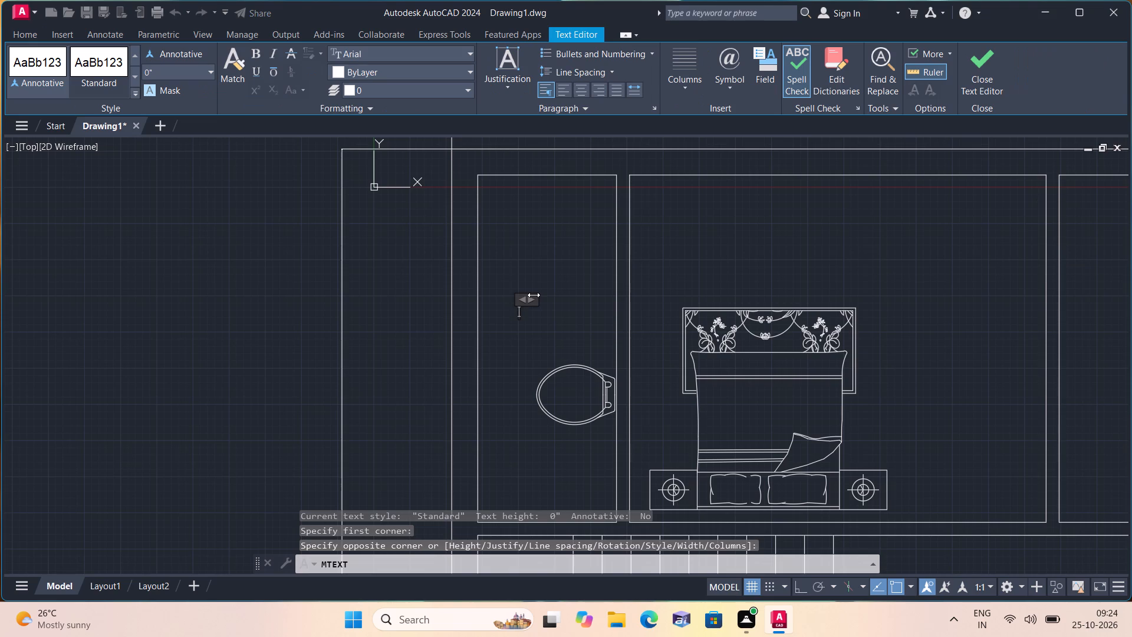
type("BATH")
left_click(565, 253)
Label the western bedroom with the two-line text MASTER BEDROOM, placed north of the bed.
scroll(576, 262, "down", 2)
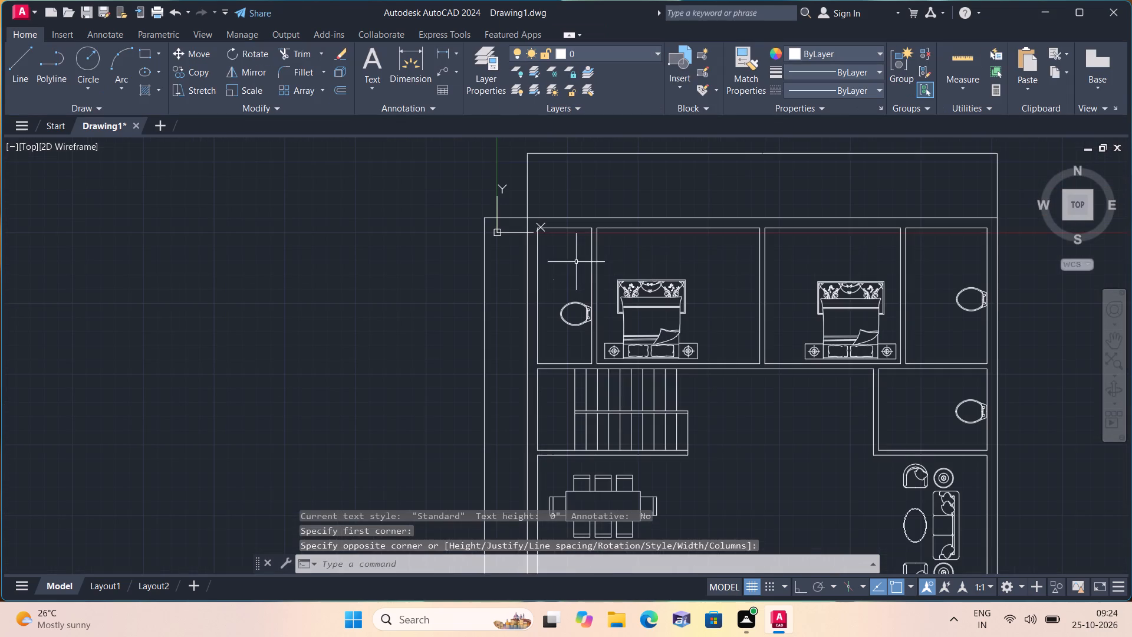
key("space")
scroll(683, 267, "up", 1)
triple_click(646, 254)
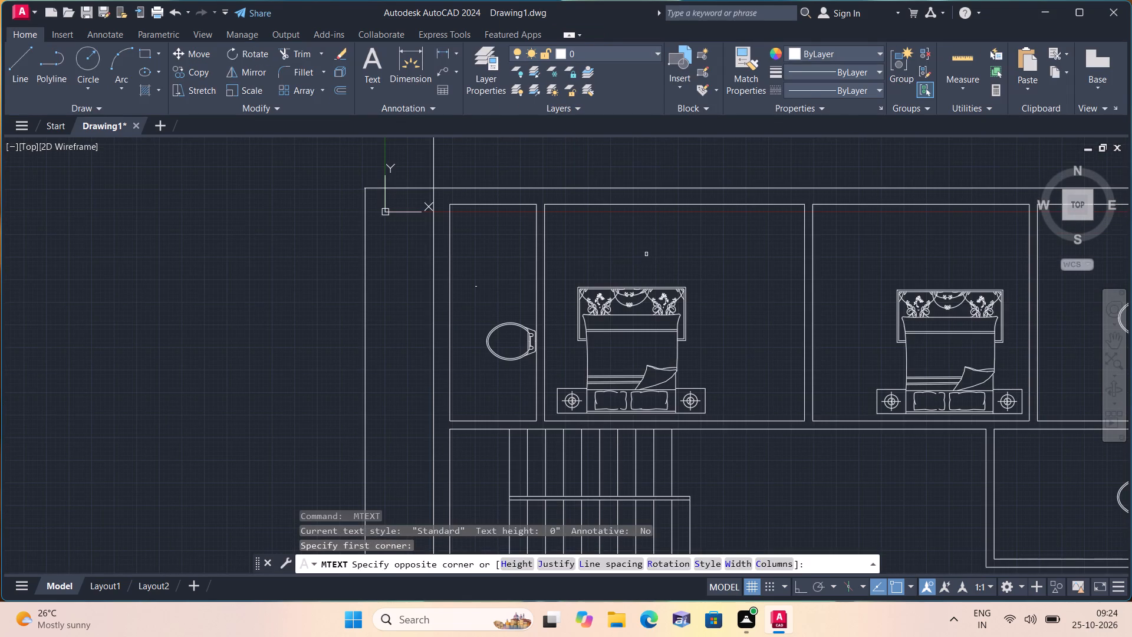
type("MASTER")
key("Return")
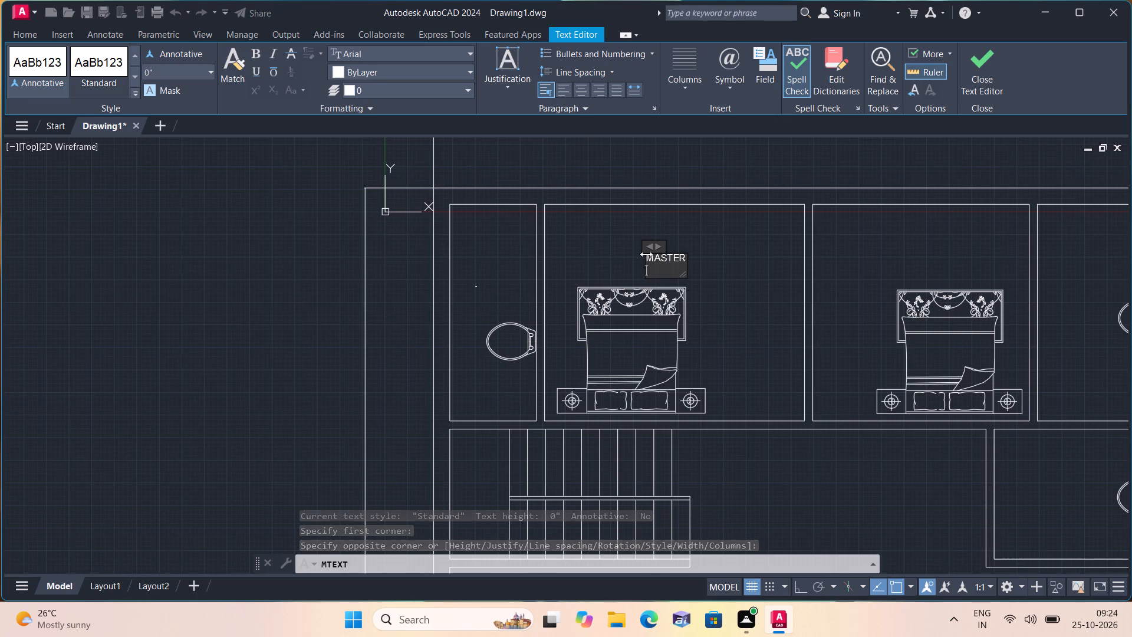
type("BEDROOM")
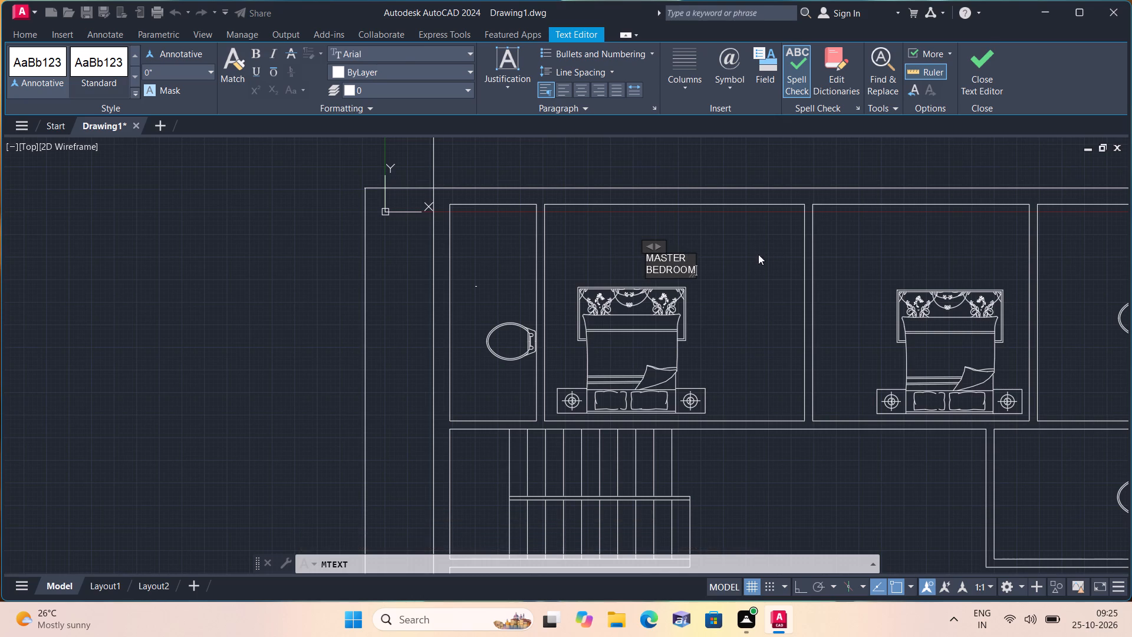
left_click(758, 254)
Label the eastern bedroom with the two-line text KID'S BEDROOM, placed northwest of the bed.
scroll(758, 254, "down", 2)
scroll(810, 254, "up", 2)
key("space")
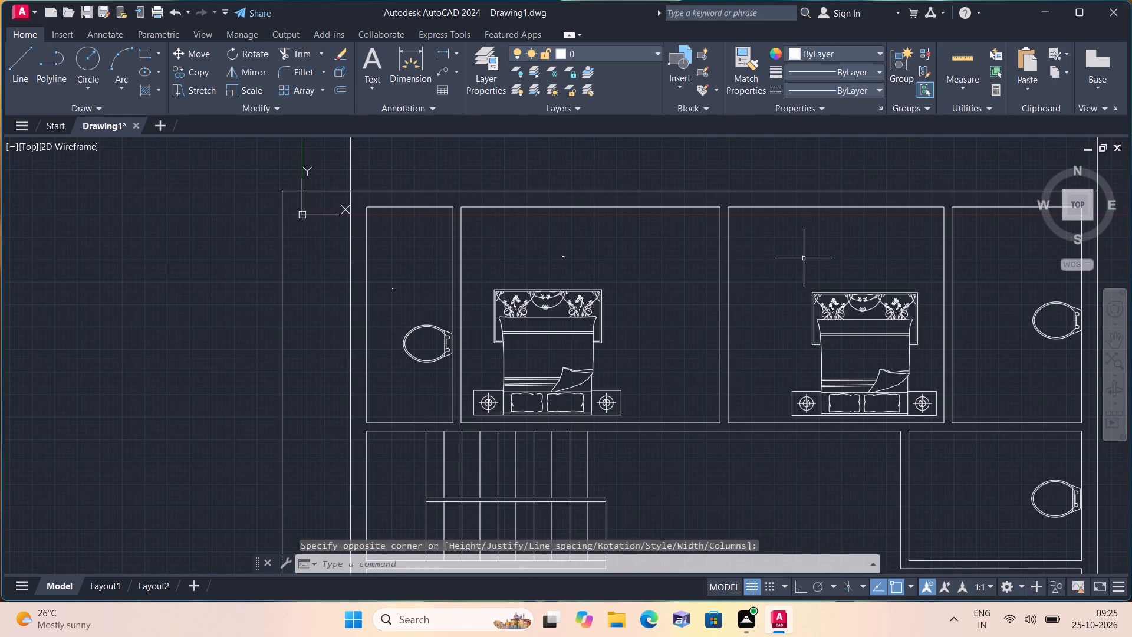
triple_click(782, 267)
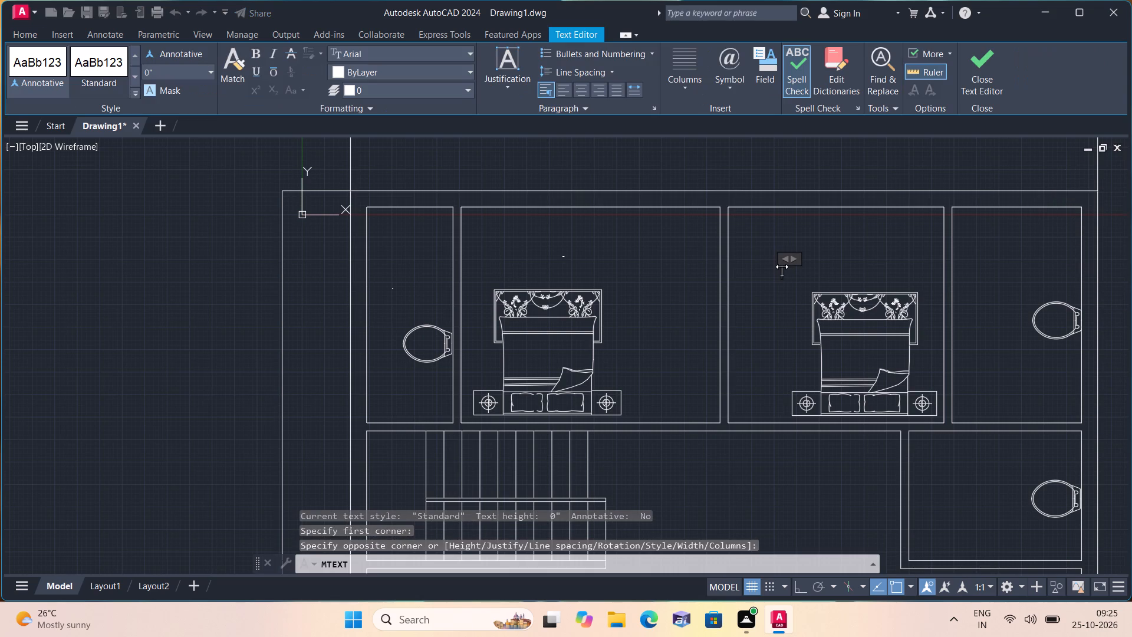
type("KID")
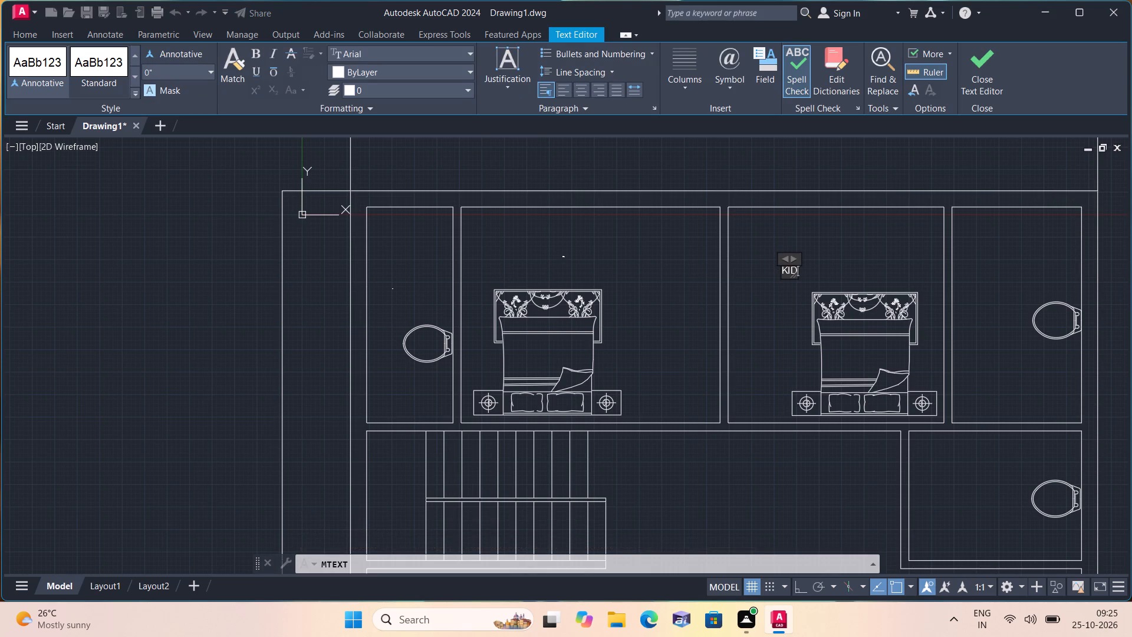
key("apostrophe")
type("S")
key("space")
key("Return")
type("BEDROOM")
left_click(741, 295)
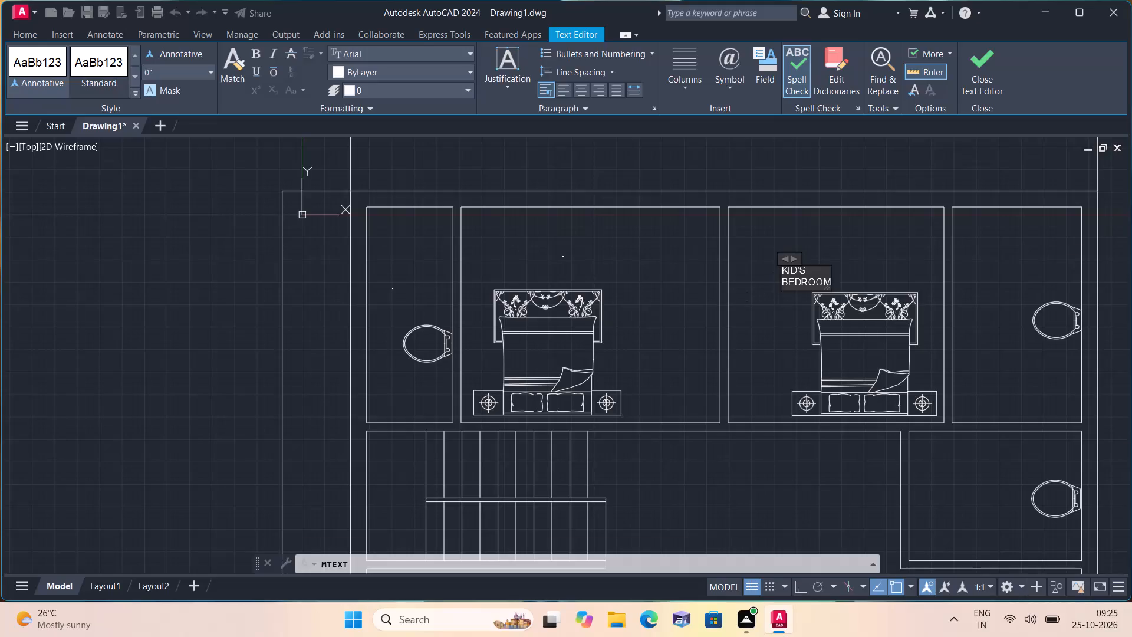
Add the multiline text label BATH in the northeast bathroom, northwest of its toilet.
scroll(762, 284, "down", 1)
key("space")
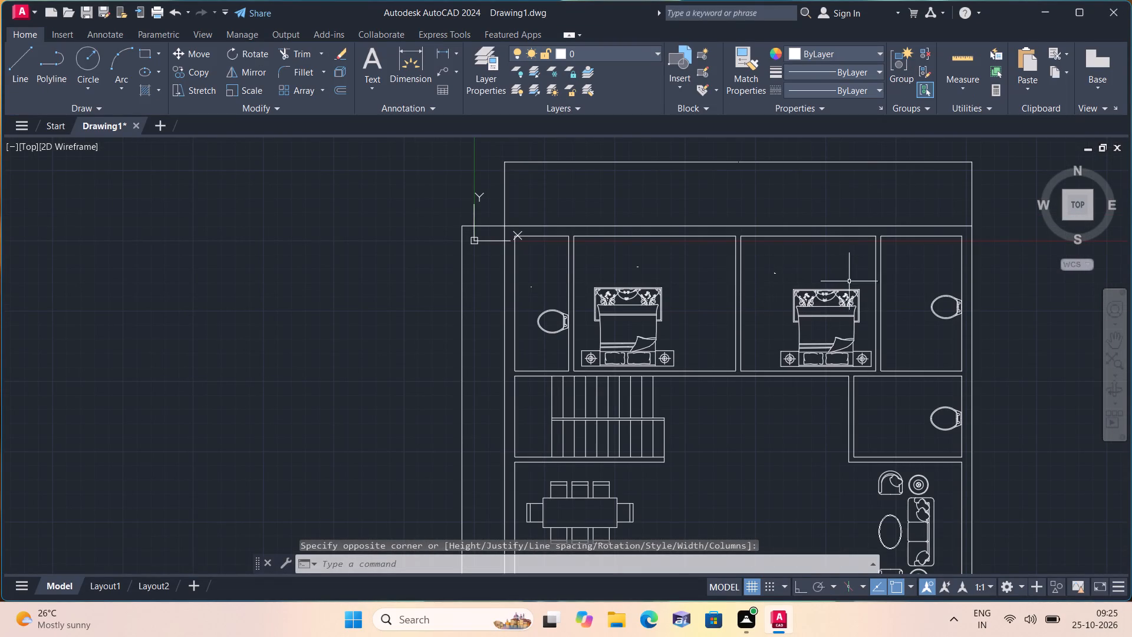
scroll(871, 275, "up", 1)
left_click(896, 279)
double_click(899, 279)
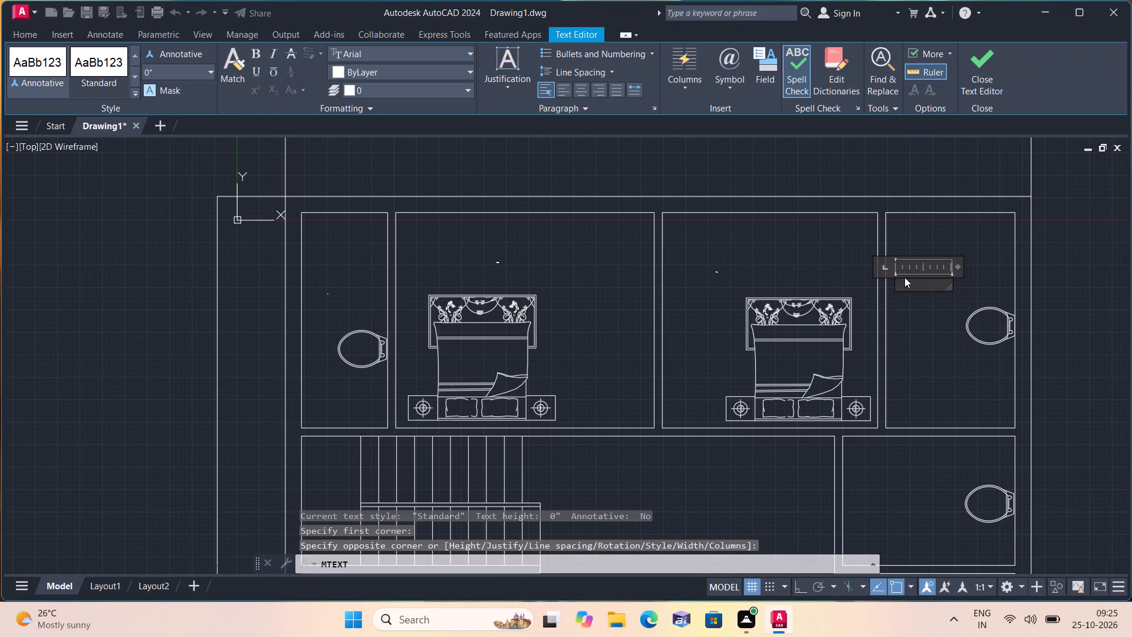
key("b")
type("ATH")
left_click(925, 327)
Add the multiline text label BATH in the bathroom directly south of the northeast one.
scroll(922, 346, "down", 1)
key("space")
scroll(926, 418, "up", 1)
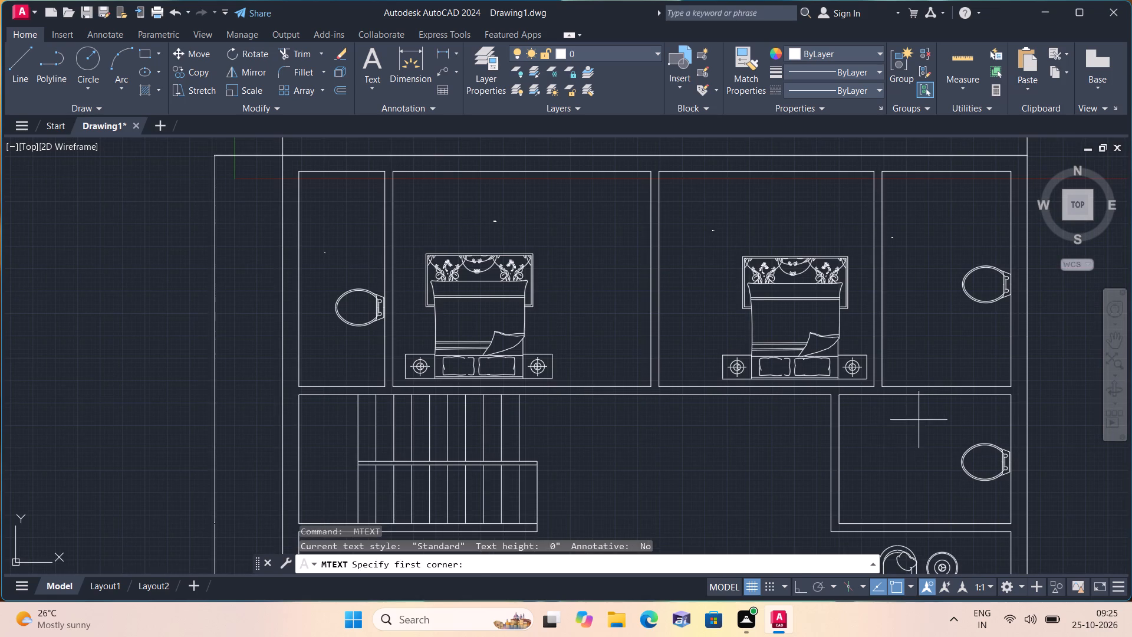
triple_click(900, 445)
type("BAT")
key("h")
left_click(885, 472)
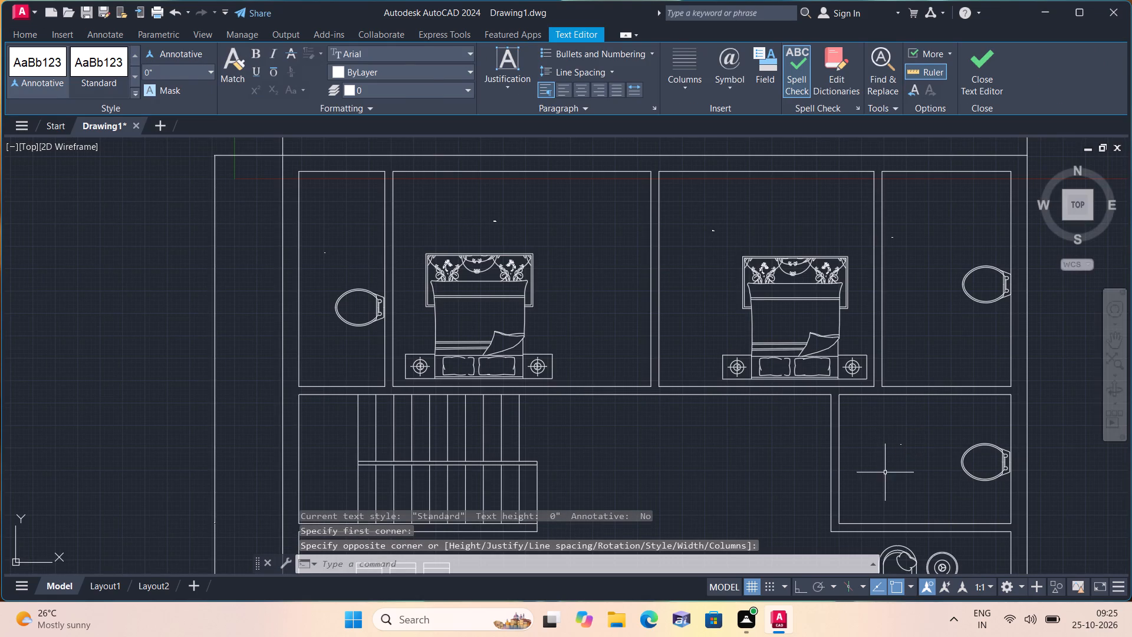
Add the multiline text label BREAKFAST on the dining table.
middle_click_drag(884, 472, 858, 320)
scroll(881, 470, "down", 1)
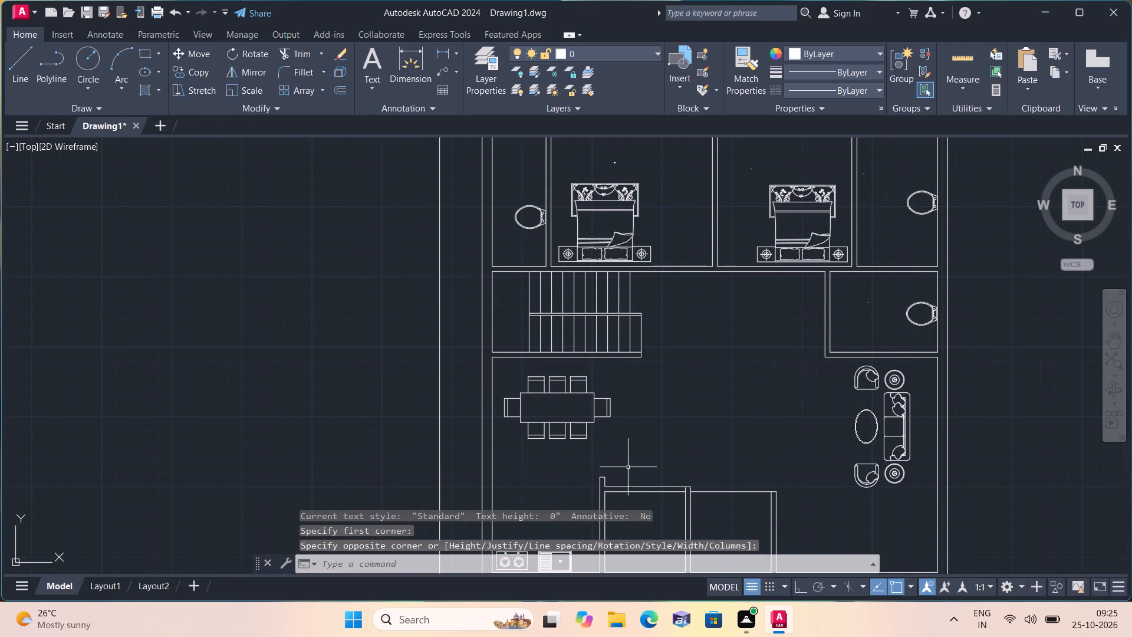
key("space")
scroll(545, 424, "up", 2)
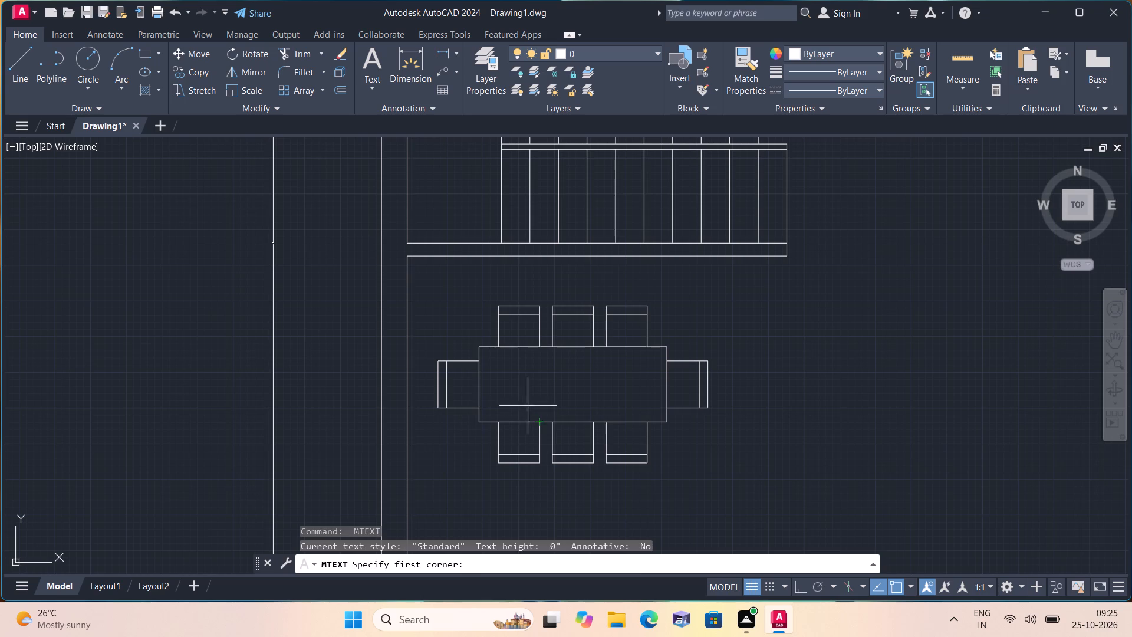
triple_click(523, 399)
key("b")
type("RE")
key("a")
type("KFAST")
left_click(584, 377)
Add the multiline text label KITCHEN in the southwest area, just north of the stove and sink.
scroll(586, 377, "down", 3)
middle_click_drag(586, 377, 599, 277)
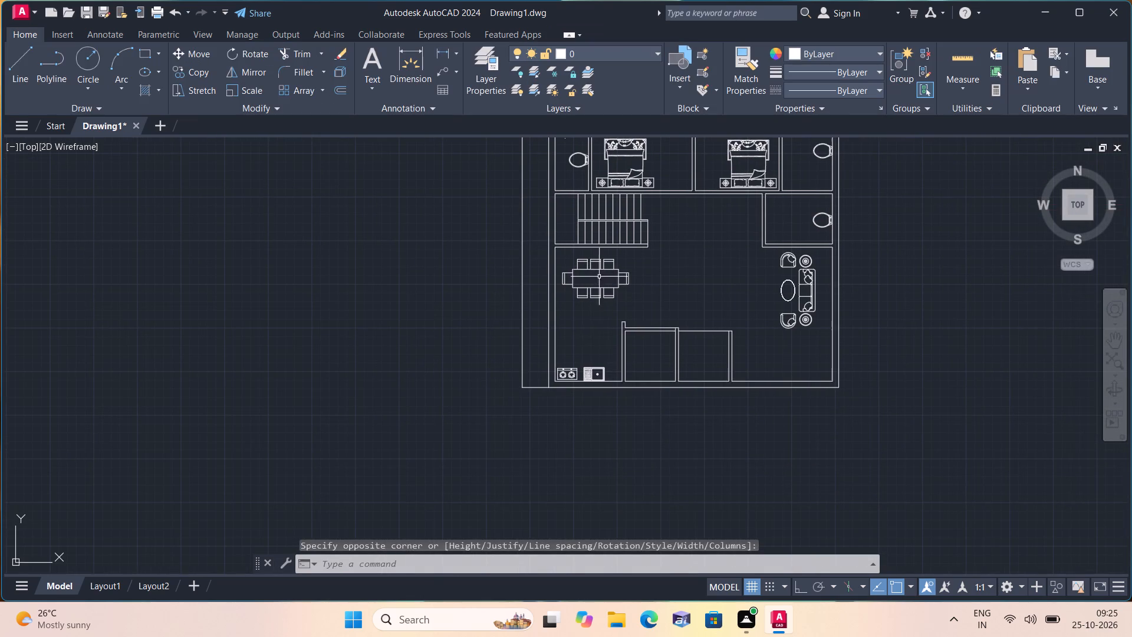
key("space")
scroll(581, 353, "up", 3)
triple_click(568, 369)
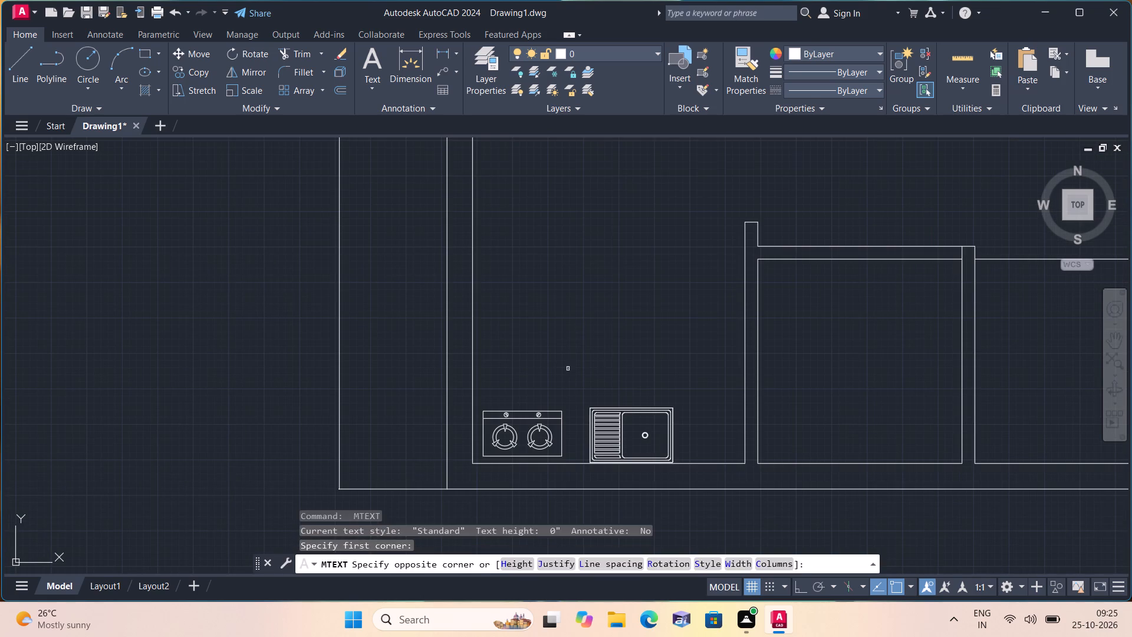
key("k")
key("i")
type("TCHEN")
left_click(590, 337)
Label the small room directly east of the kitchen with the multiline text STORE.
scroll(616, 331, "down", 1)
key("space")
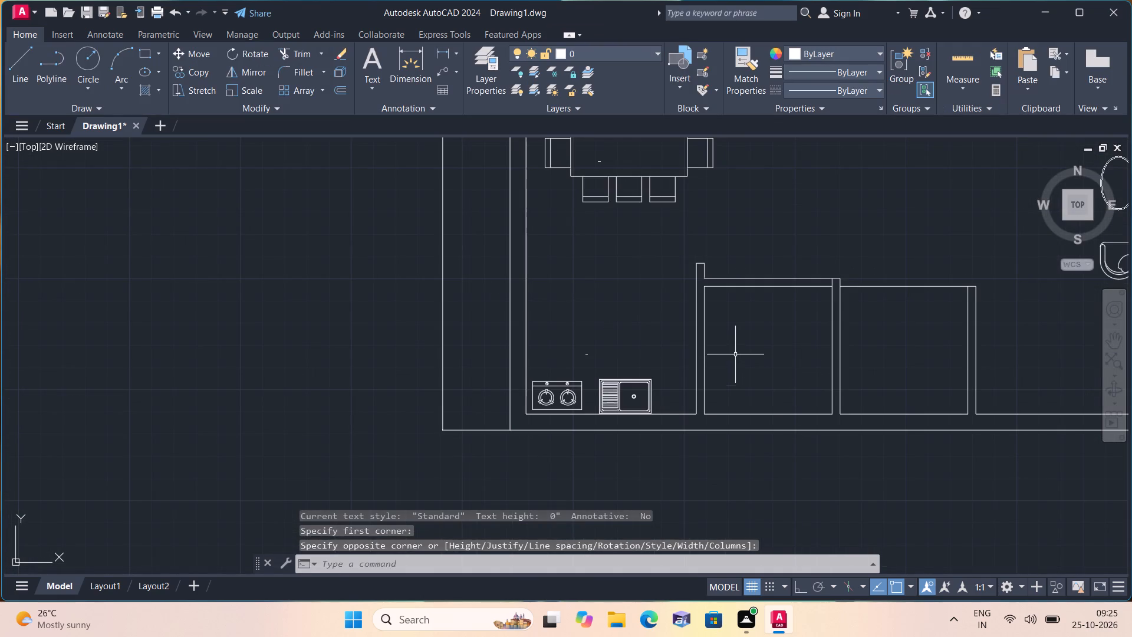
triple_click(736, 346)
type("STO")
type("RW")
key("BackSpace")
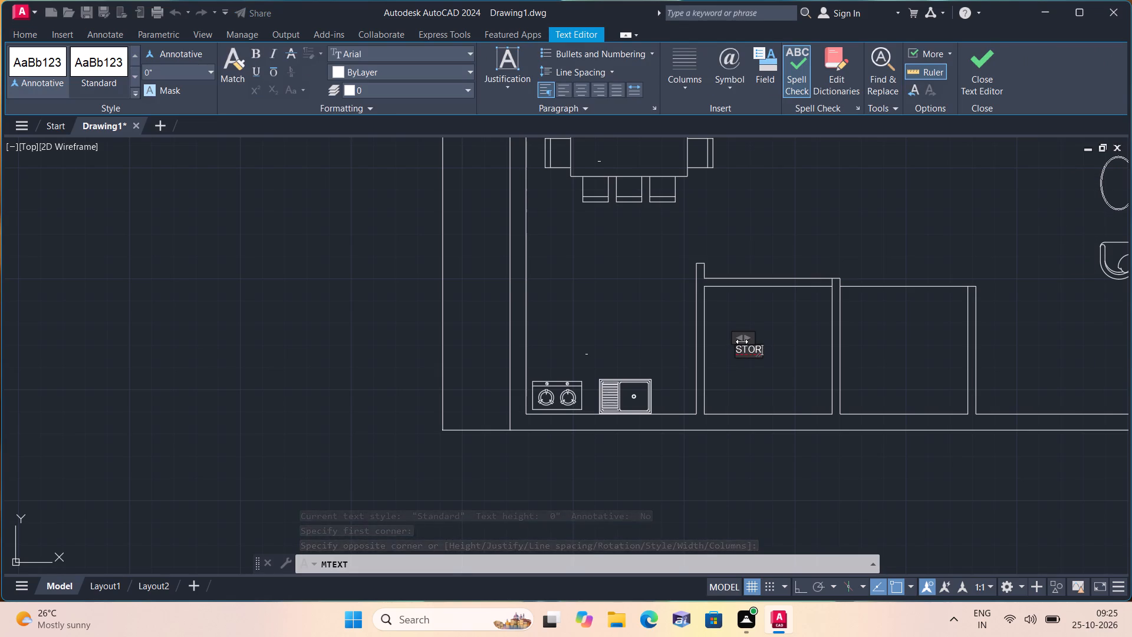
key("e")
left_click(743, 317)
Label the small room east of the store with the multiline text PUJA.
scroll(743, 317, "down", 2)
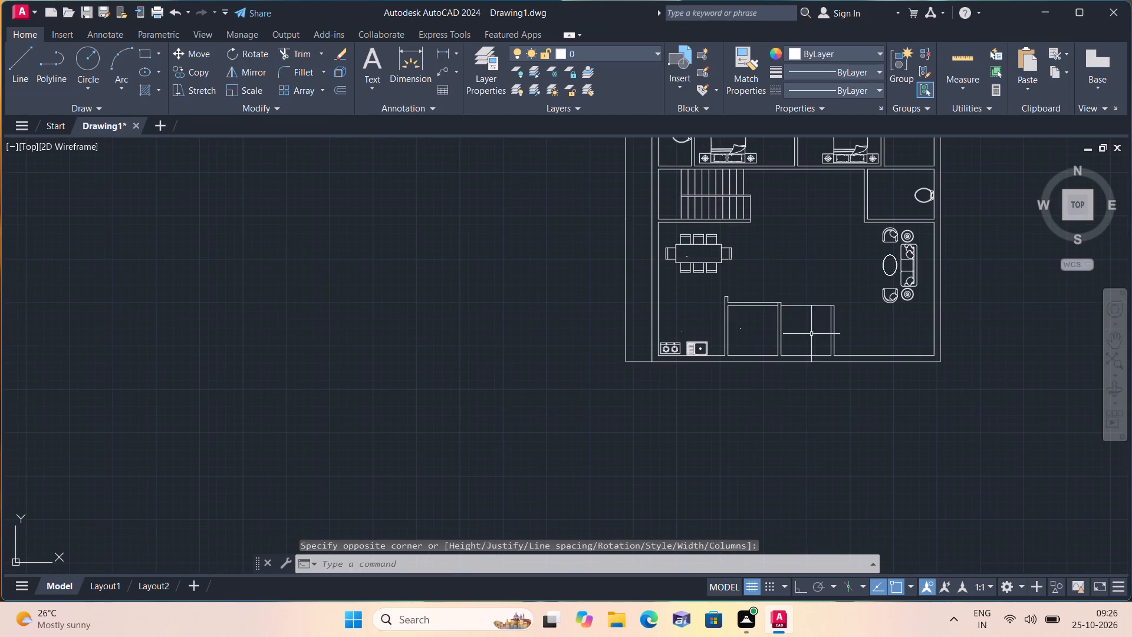
scroll(812, 334, "up", 2)
key("space")
triple_click(781, 326)
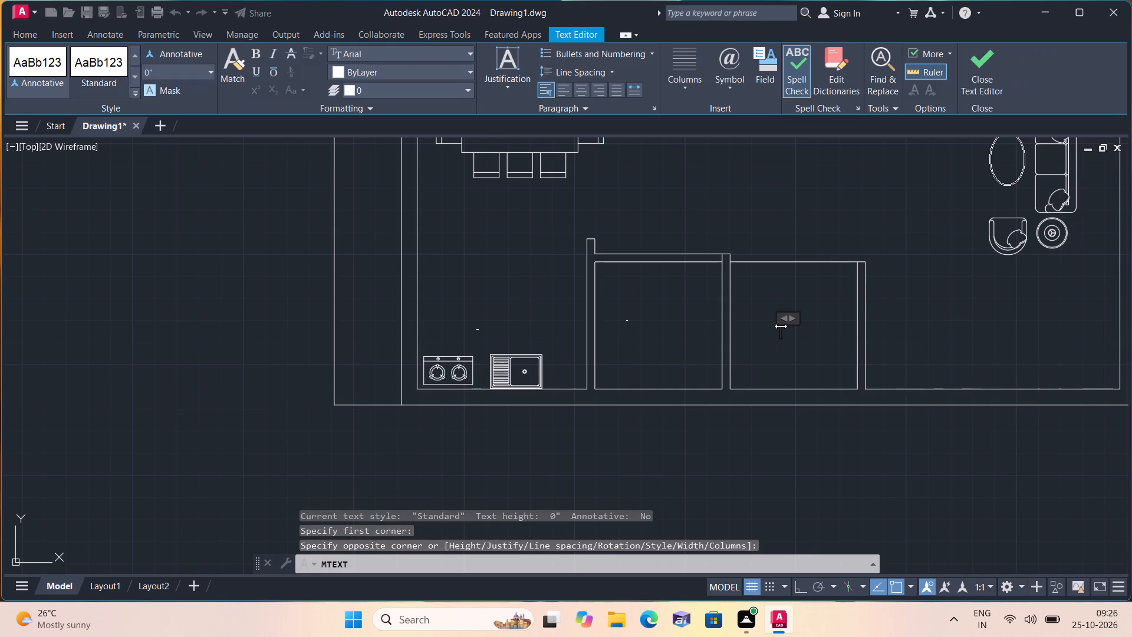
key("p")
key("u")
type("JA")
left_click(770, 300)
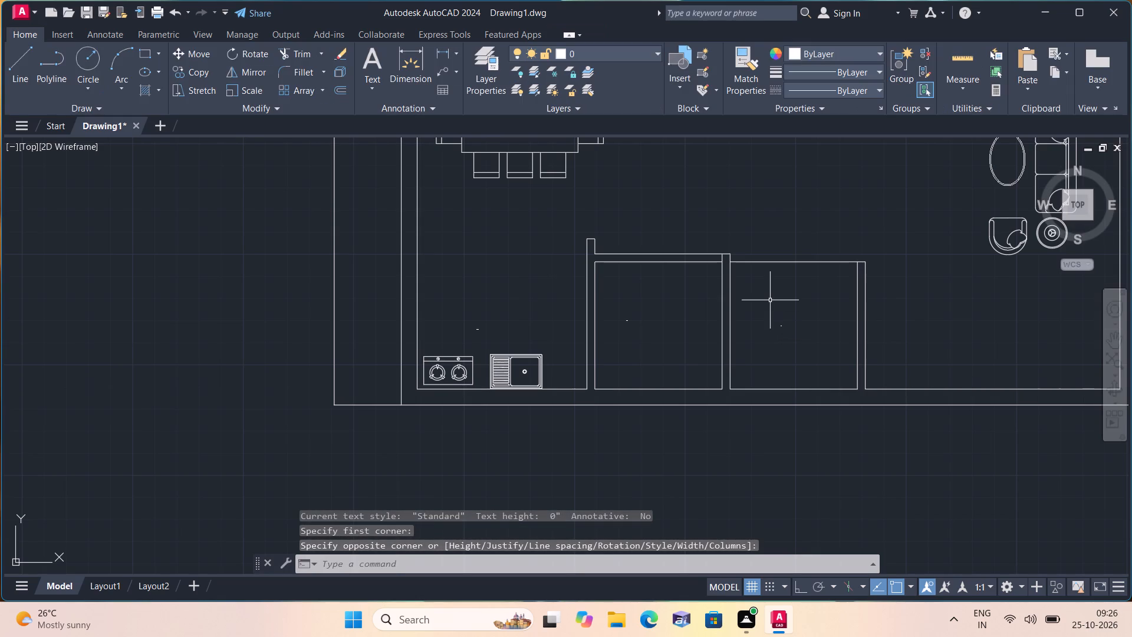
Select all the multiline text labels as similar objects and set their text height to 6".
scroll(764, 326, "down", 1)
scroll(758, 334, "up", 2)
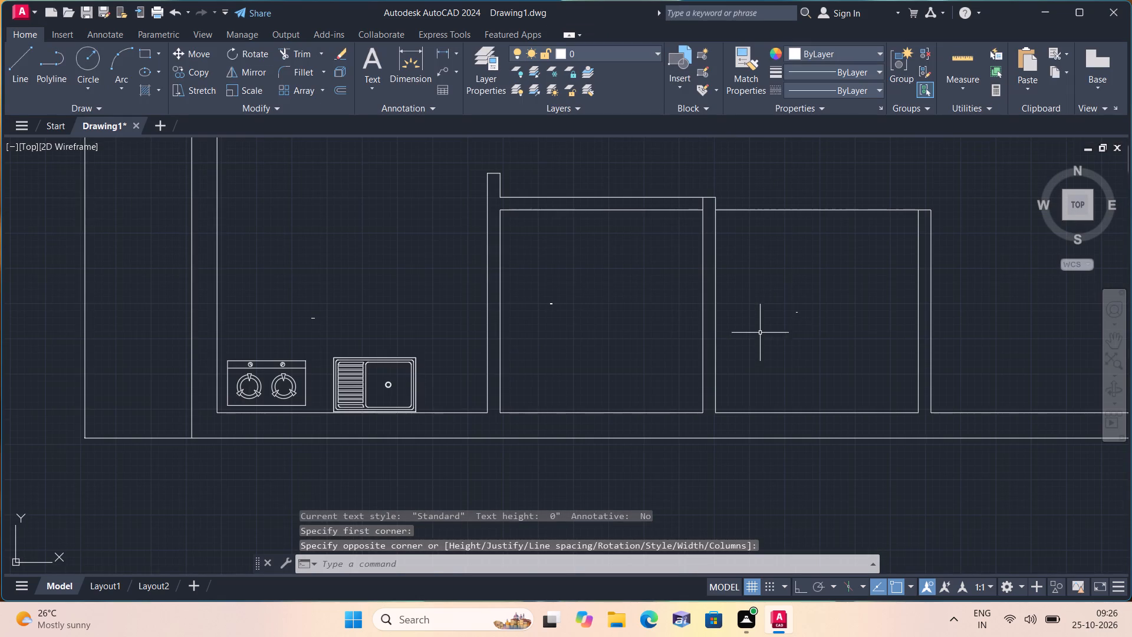
left_click(800, 334)
left_click(785, 300)
right_click(785, 300)
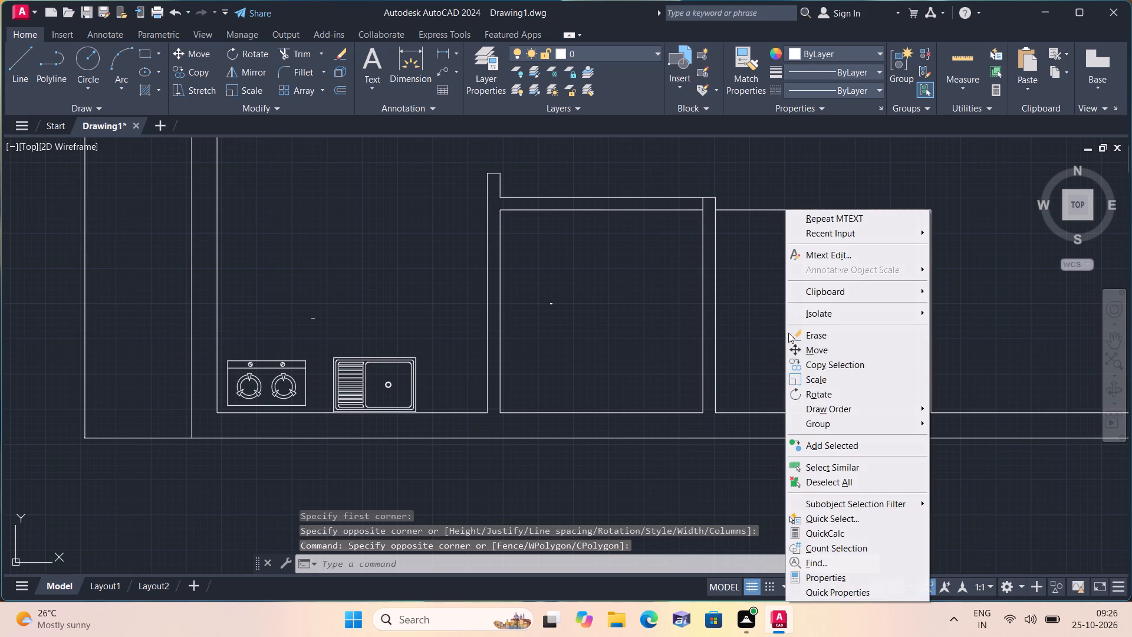
left_click(816, 467)
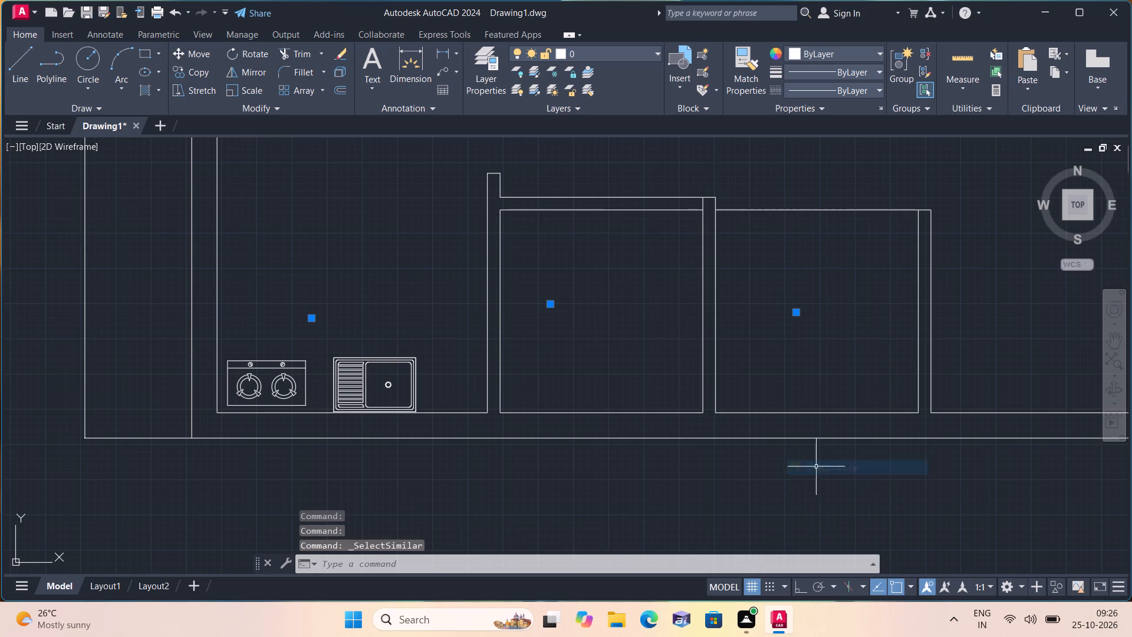
right_click(763, 441)
left_click(779, 417)
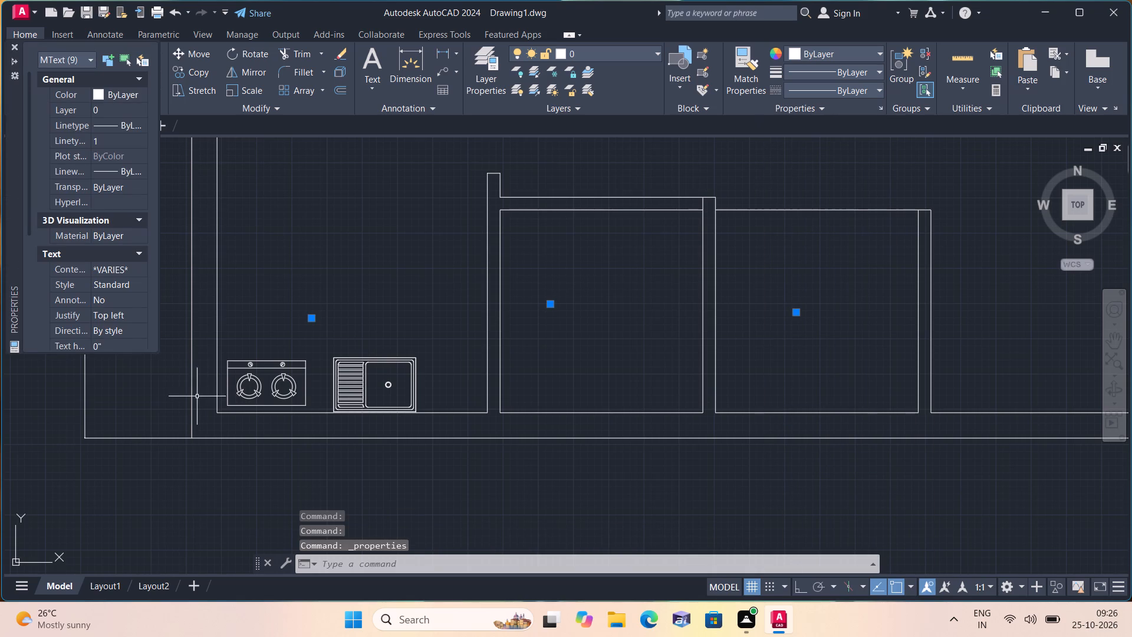
left_click(111, 343)
key("BackSpace")
key("BackSpace")
key("BackSpace")
key("BackSpace")
key("BackSpace")
key("BackSpace")
key("BackSpace")
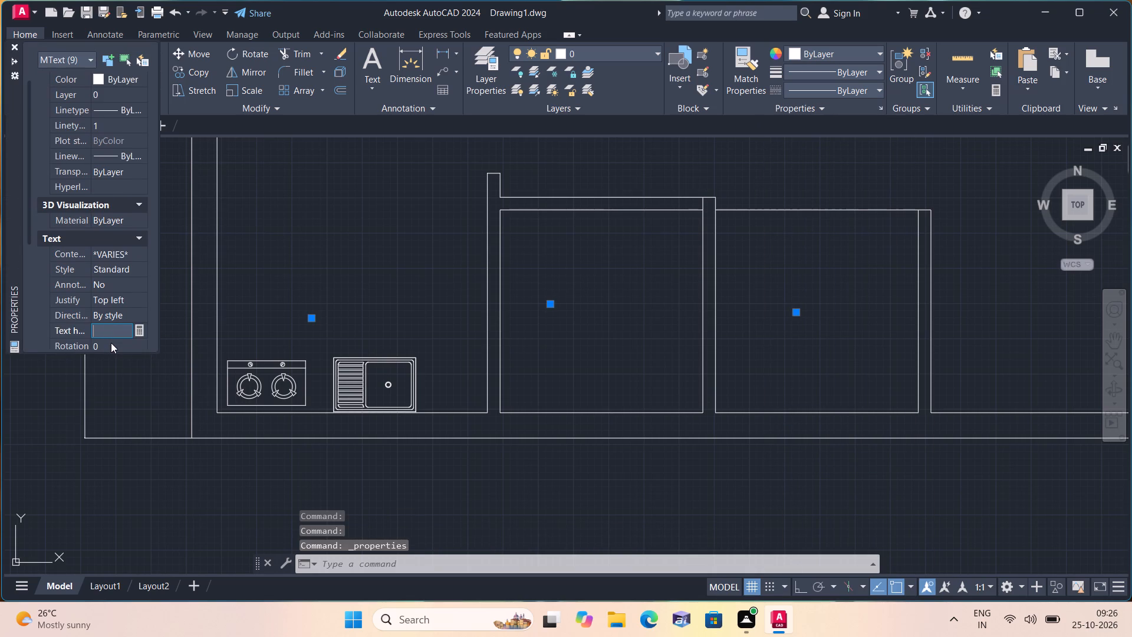
type("6\"")
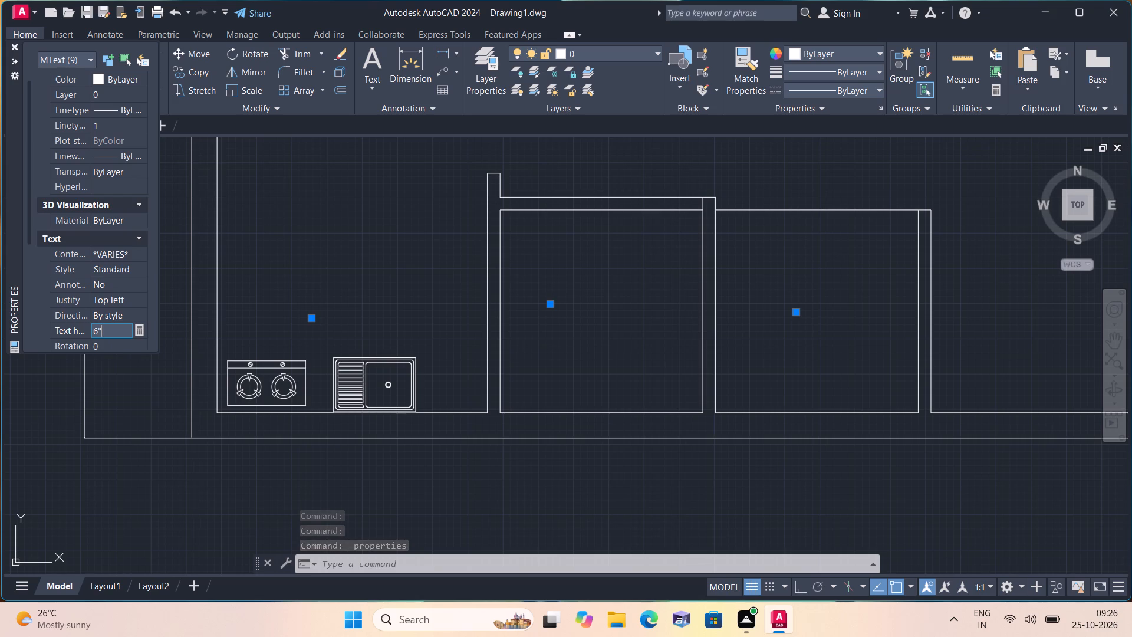
left_click(305, 262)
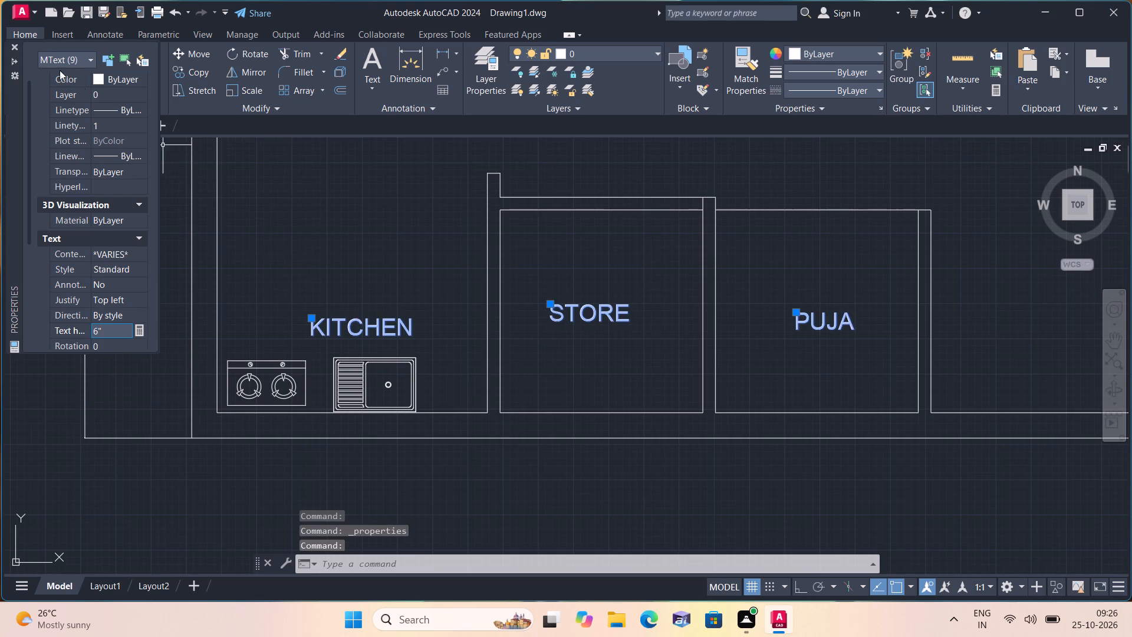
left_click(15, 43)
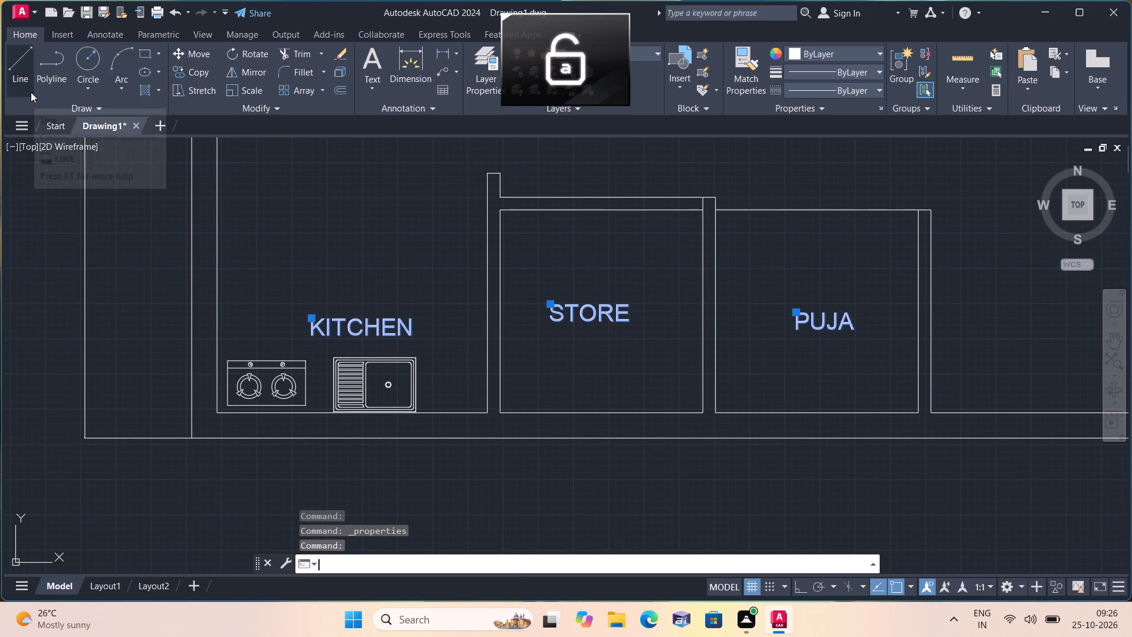
key("Escape")
Move the KID'S BEDROOM label about 7" north so that it clears the headboard of the bed.
scroll(25, 93, "down", 5)
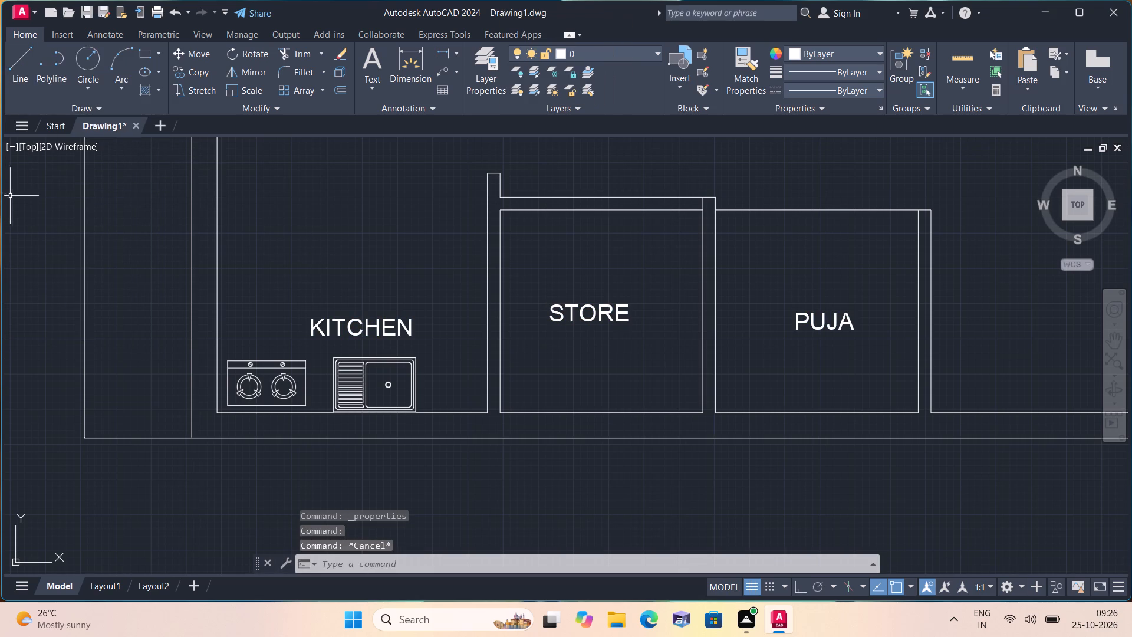
scroll(84, 252, "down", 2)
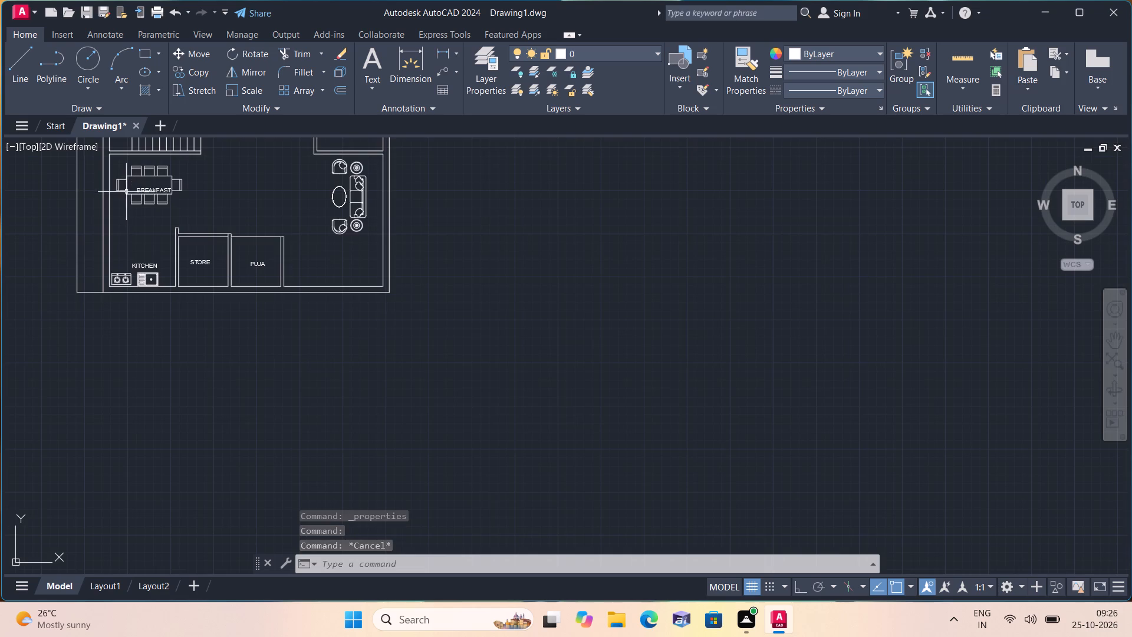
middle_click_drag(144, 199, 269, 314)
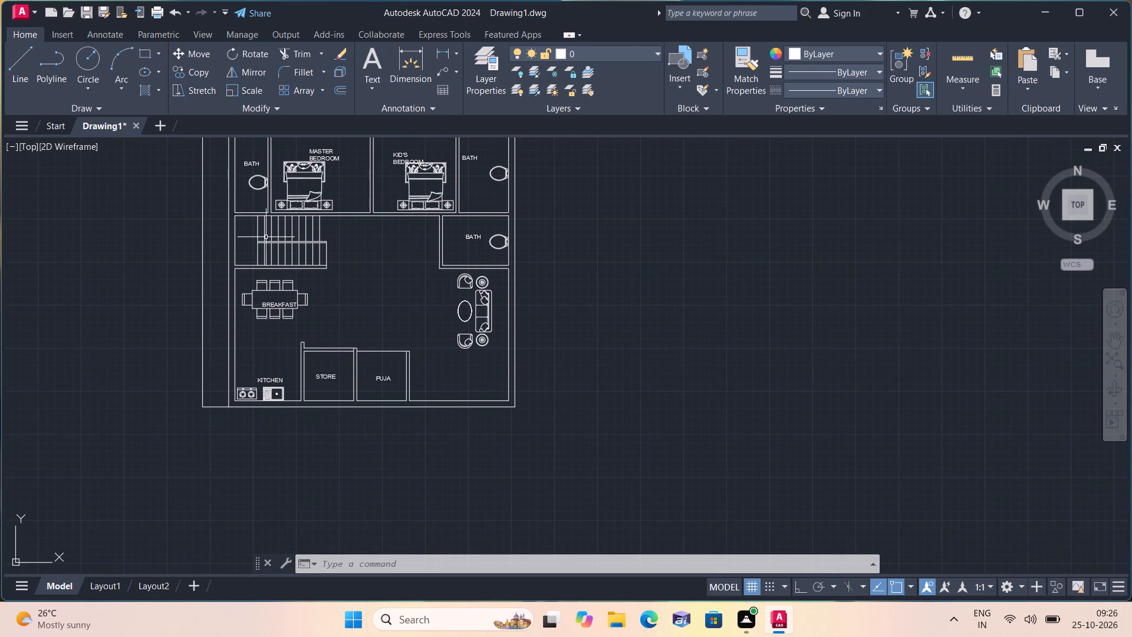
scroll(264, 230, "down", 1)
middle_click_drag(270, 244, 331, 353)
scroll(331, 321, "up", 2)
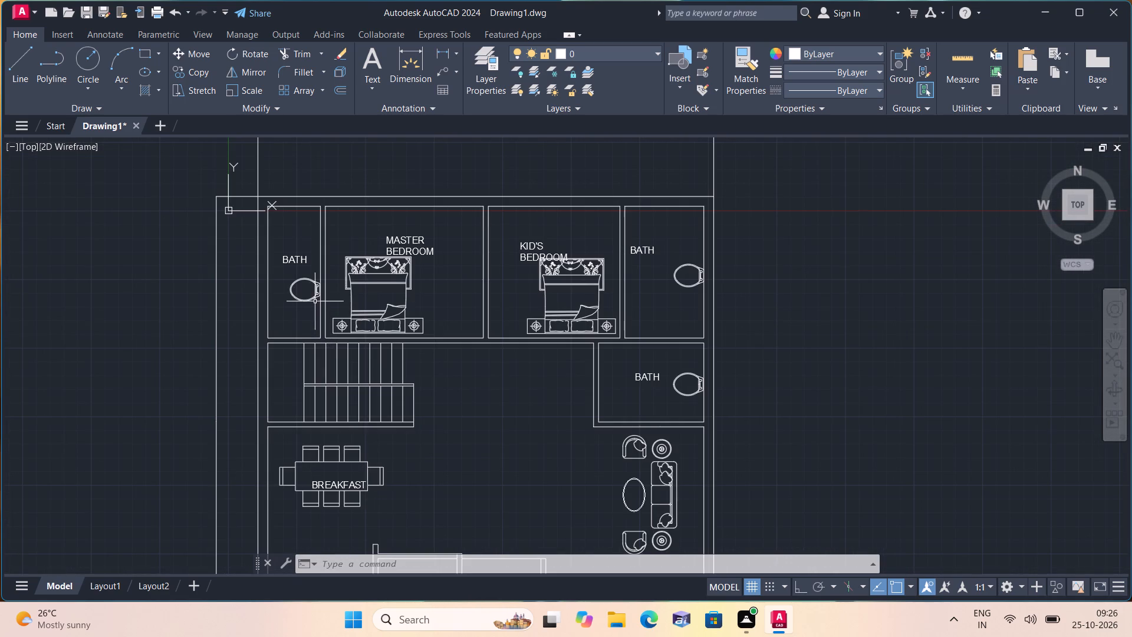
scroll(295, 280, "up", 1)
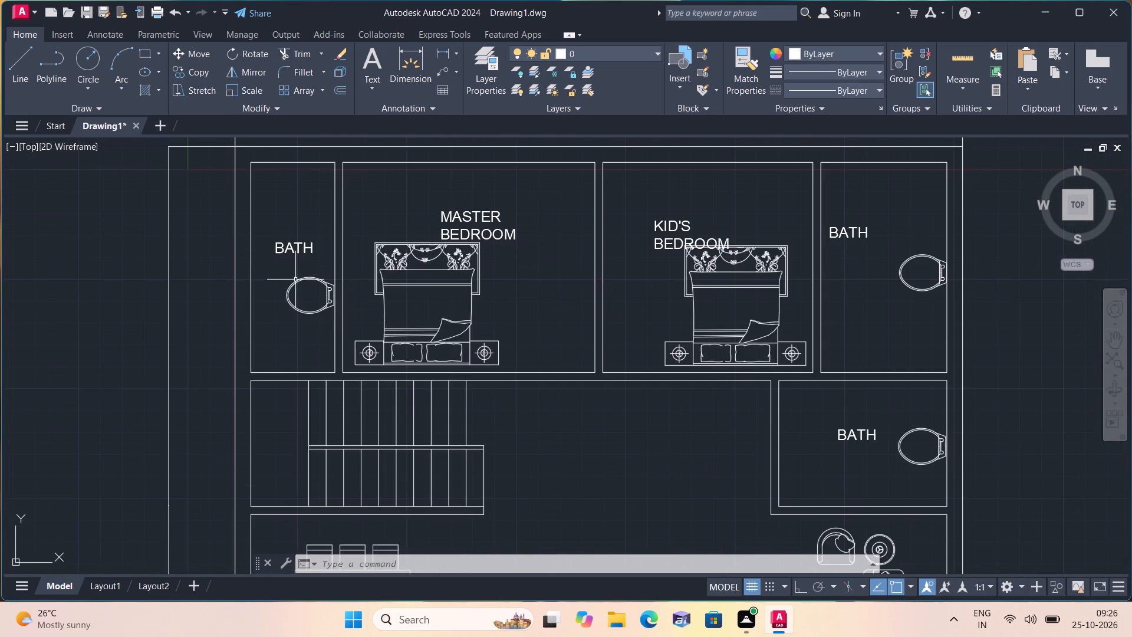
scroll(295, 280, "up", 1)
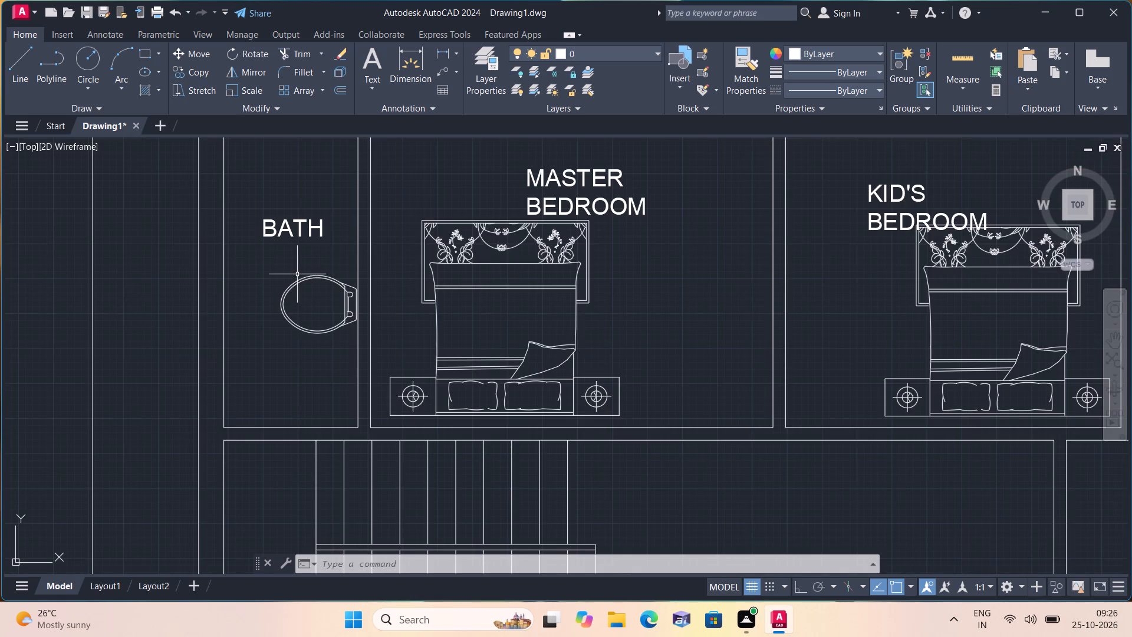
scroll(298, 273, "down", 1)
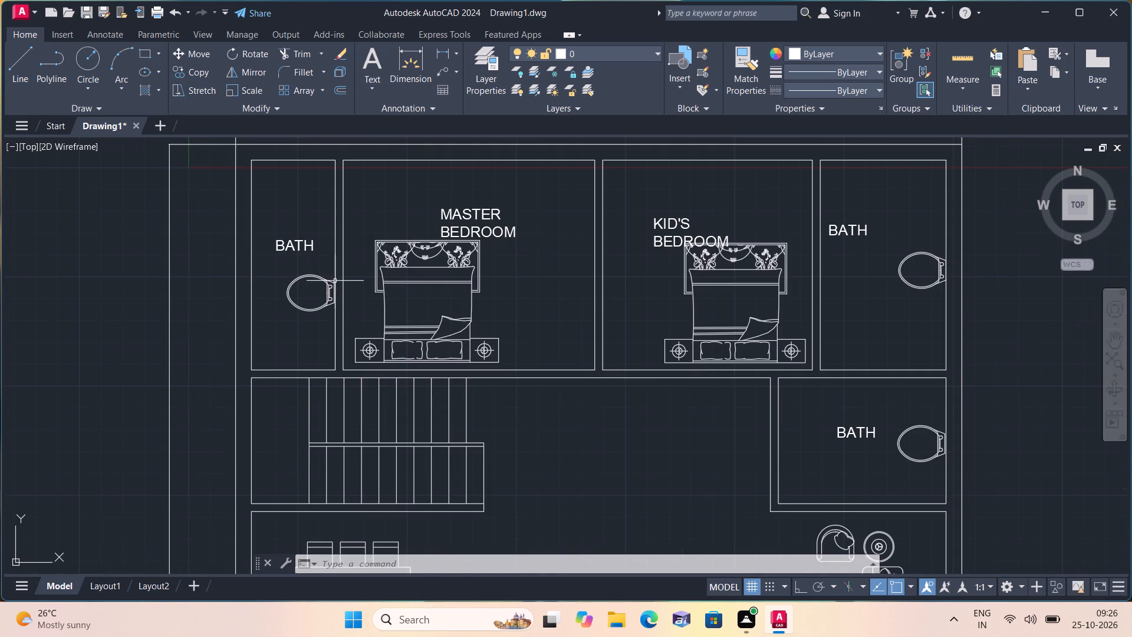
middle_click_drag(472, 237, 505, 280)
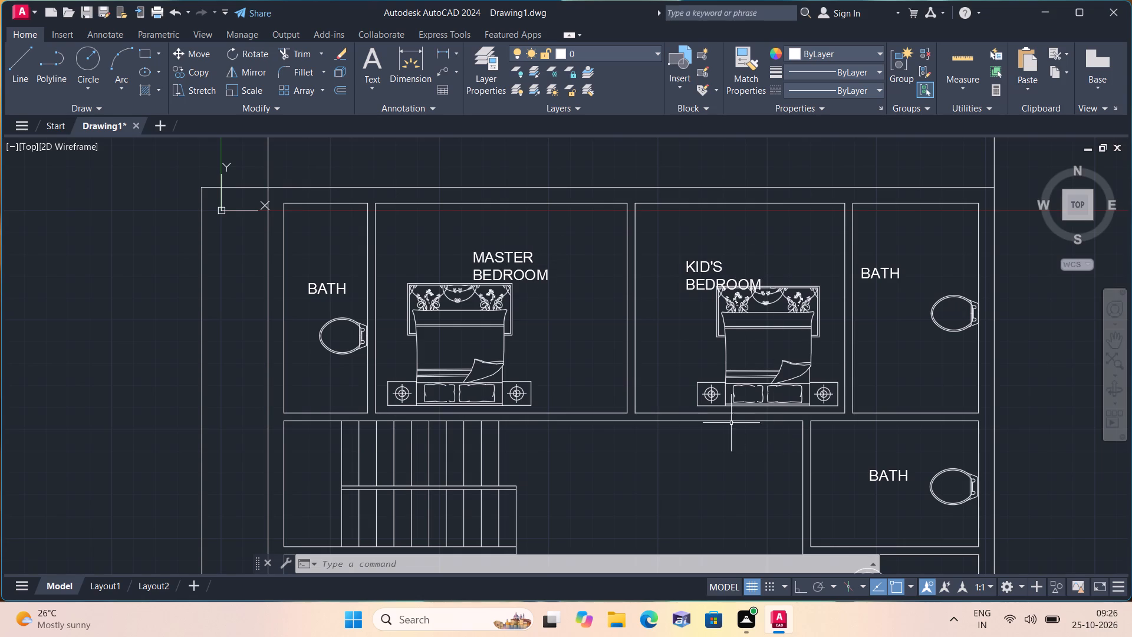
left_click(697, 272)
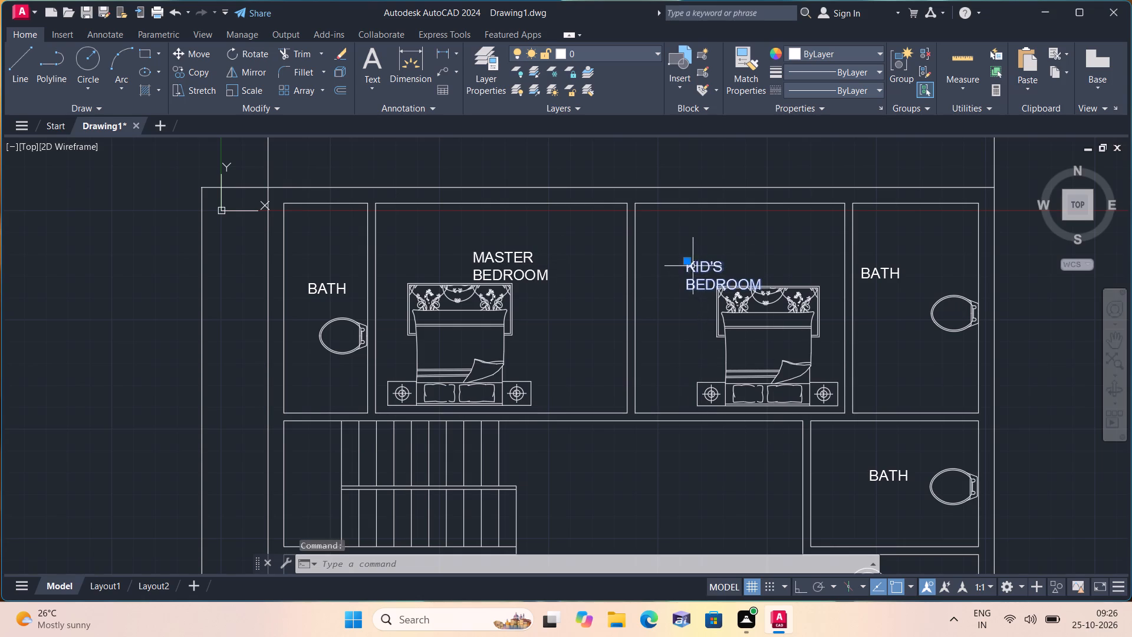
left_click(687, 261)
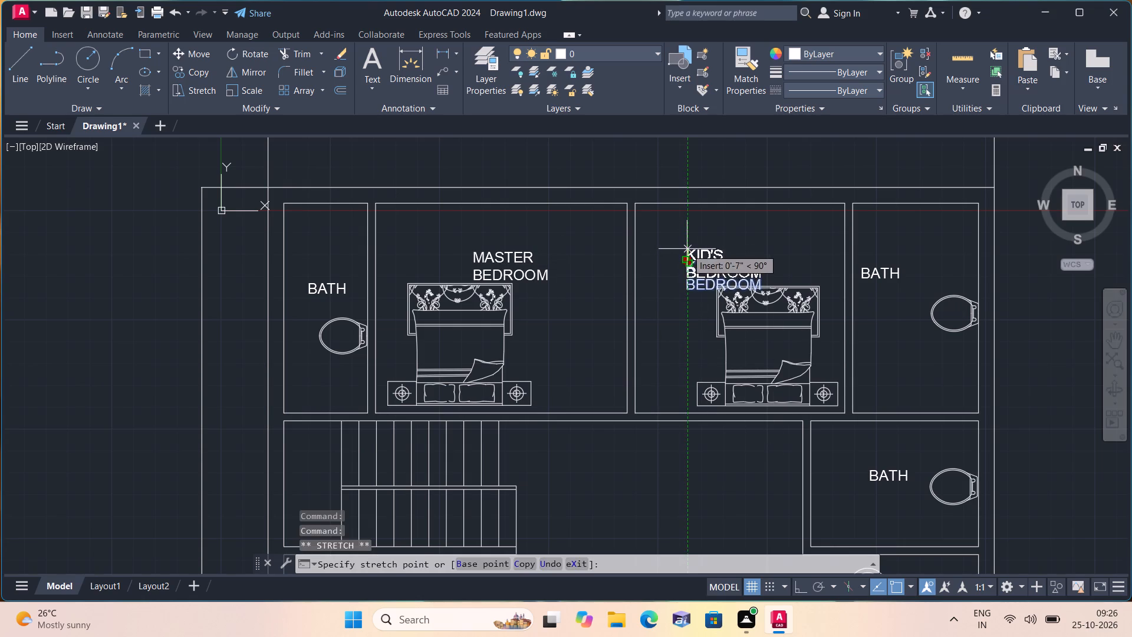
left_click(687, 249)
Move the BATH label of the northeast bathroom east, away from the bedroom wall and closer to the toilet.
scroll(687, 249, "down", 1)
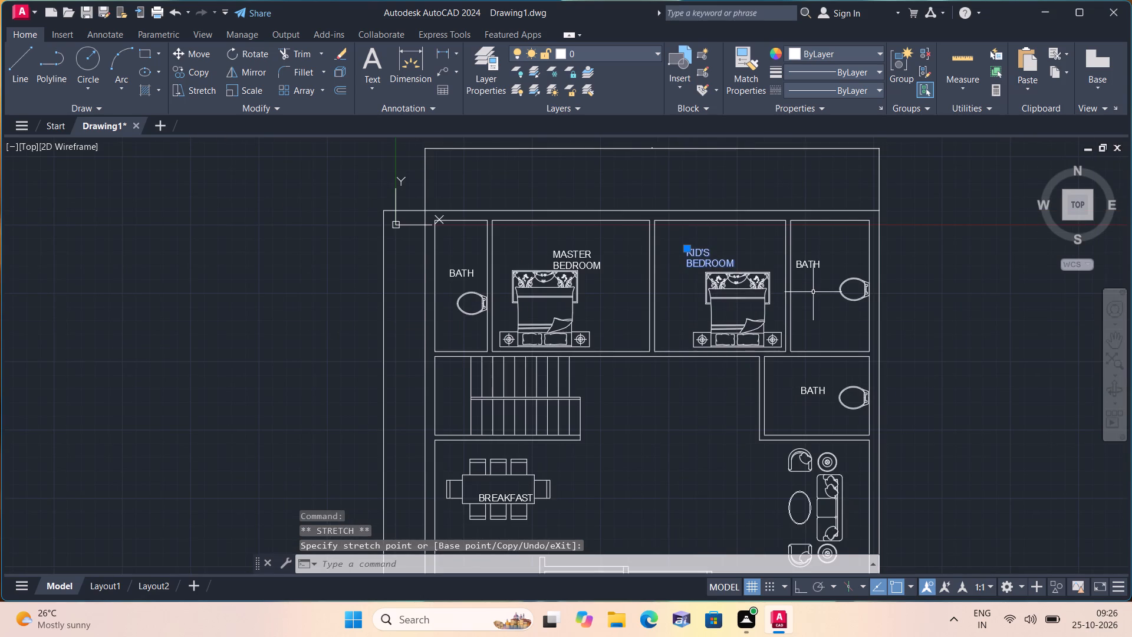
scroll(815, 286, "up", 1)
left_click(802, 251)
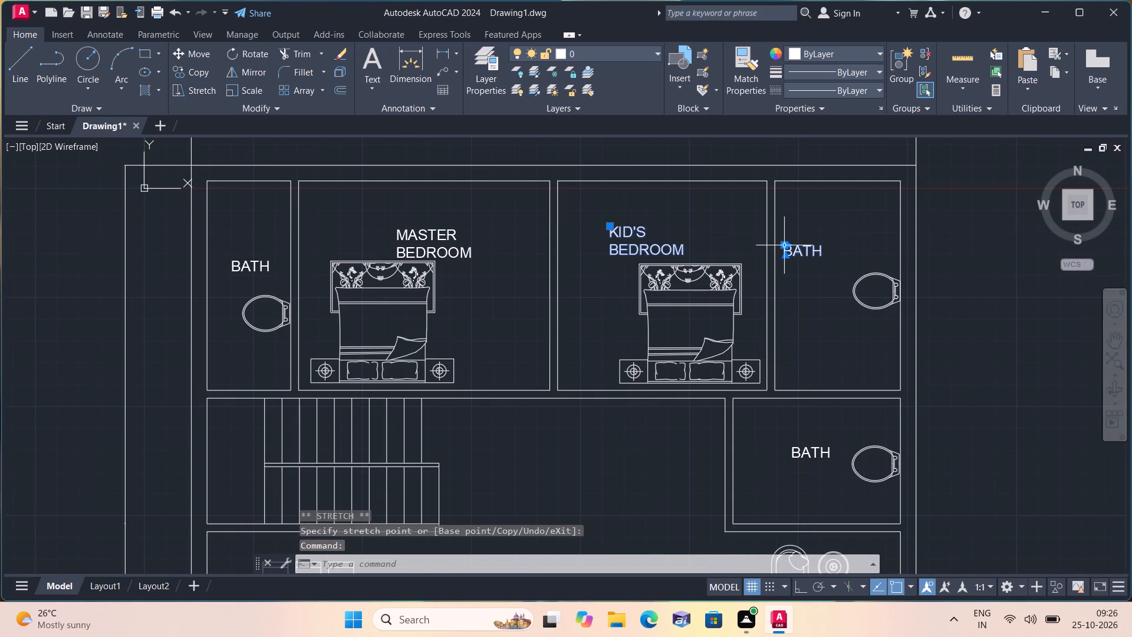
left_click(779, 248)
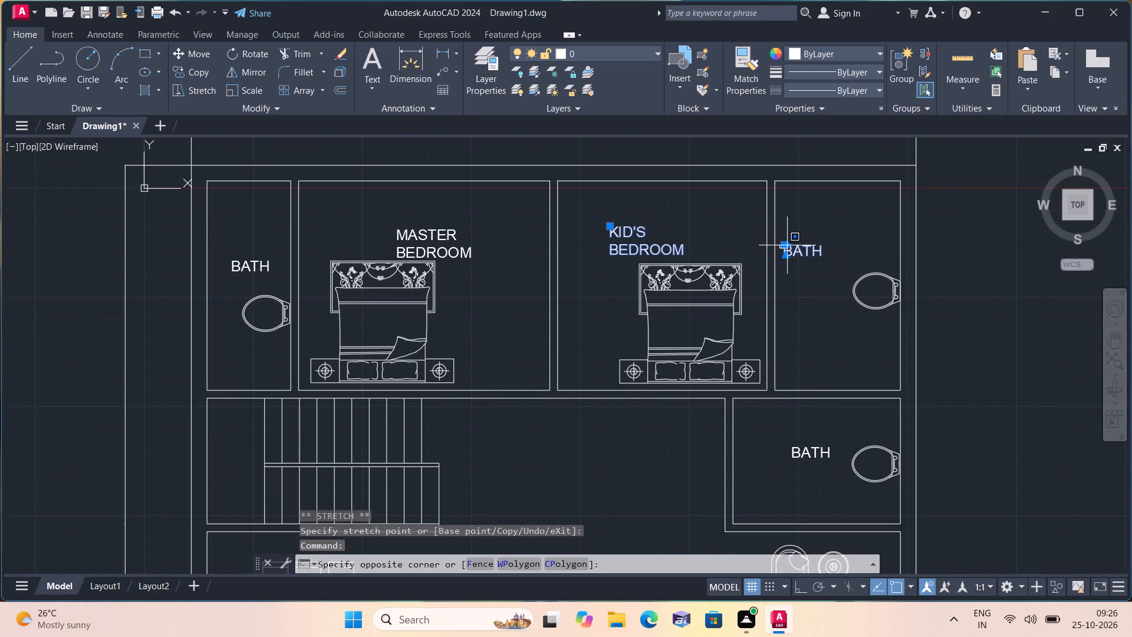
left_click(785, 231)
scroll(783, 236, "up", 2)
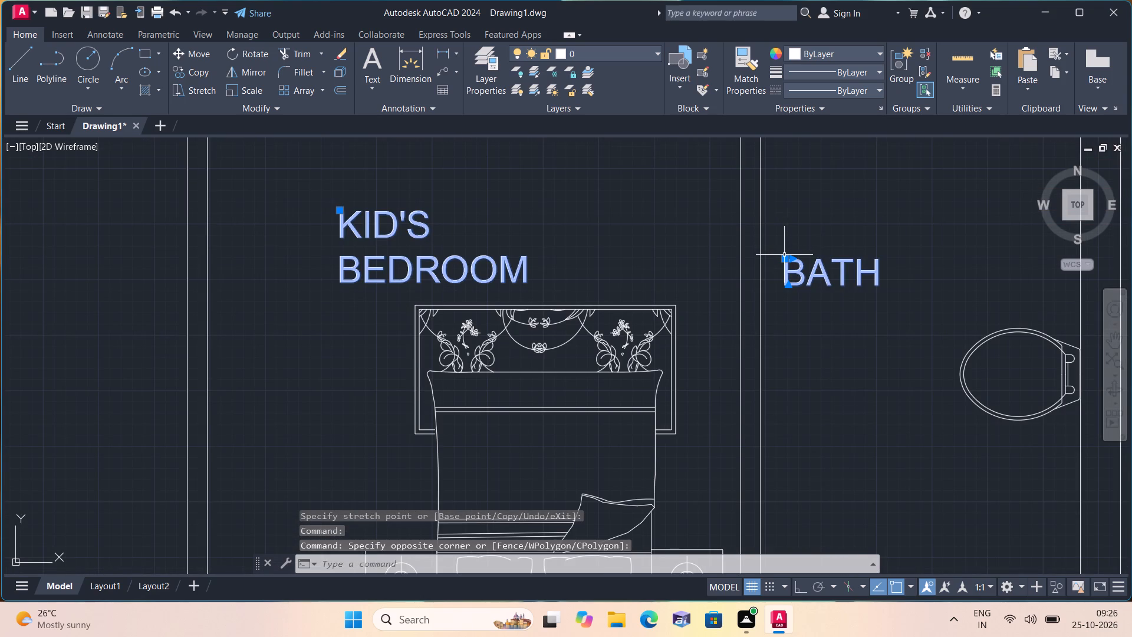
left_click(784, 255)
left_click(774, 226)
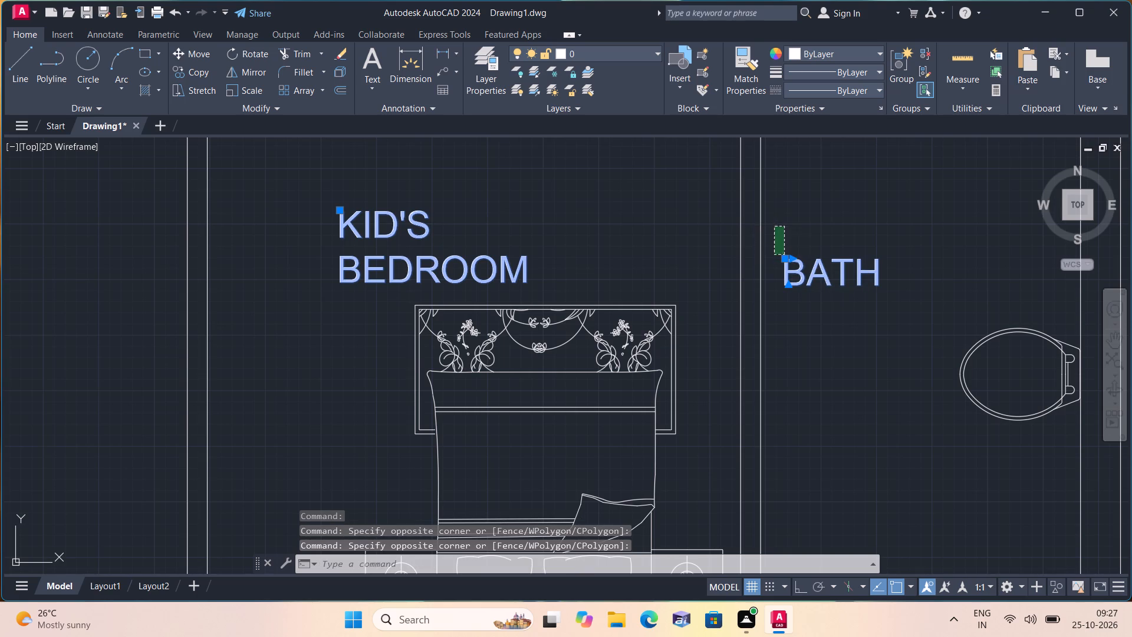
left_click(785, 258)
scroll(791, 254, "down", 1)
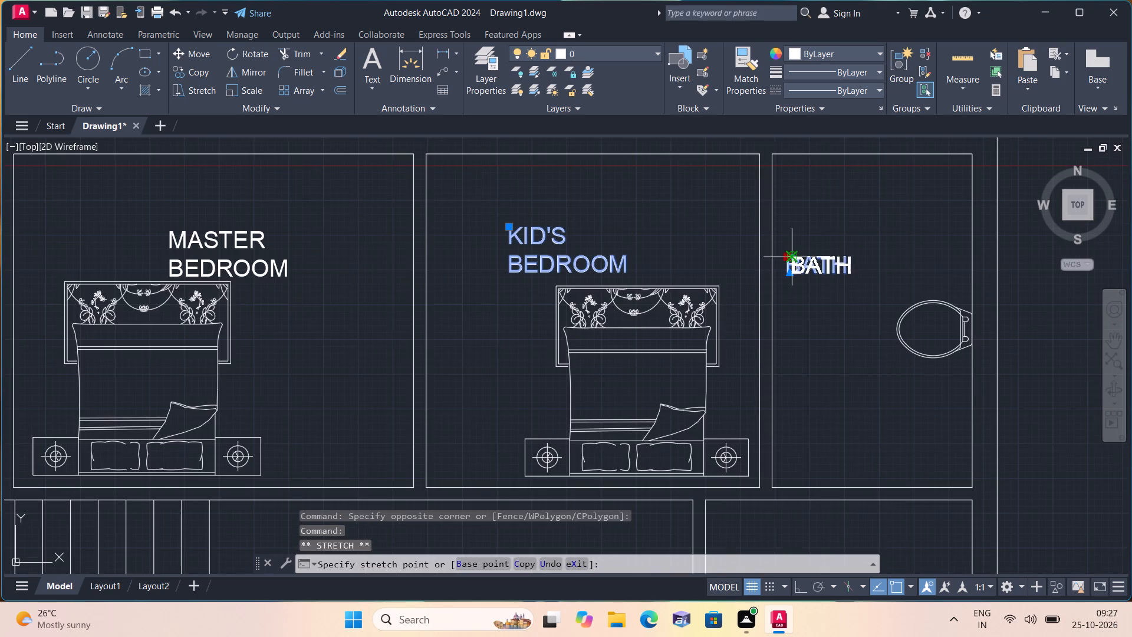
left_click(851, 267)
scroll(851, 268, "down", 1)
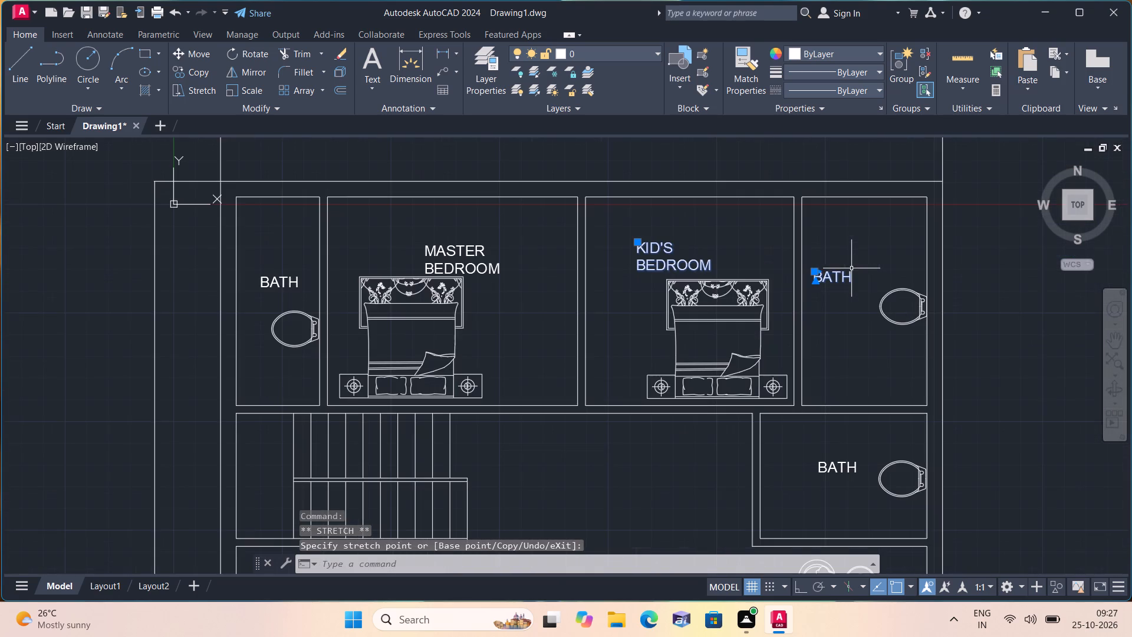
scroll(834, 284, "up", 3)
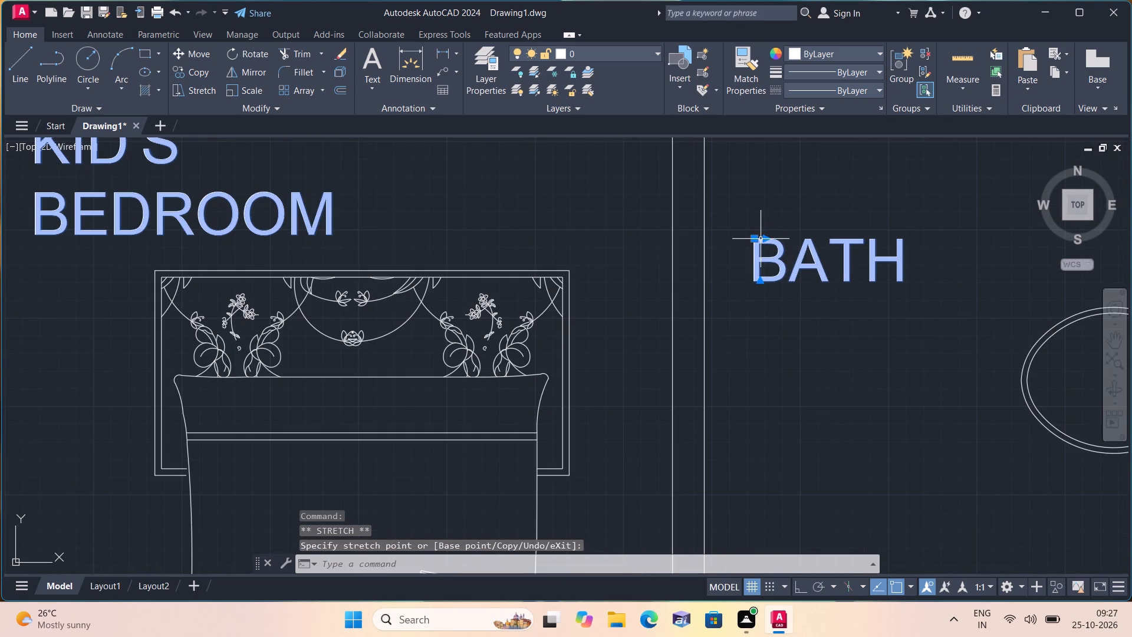
left_click(756, 238)
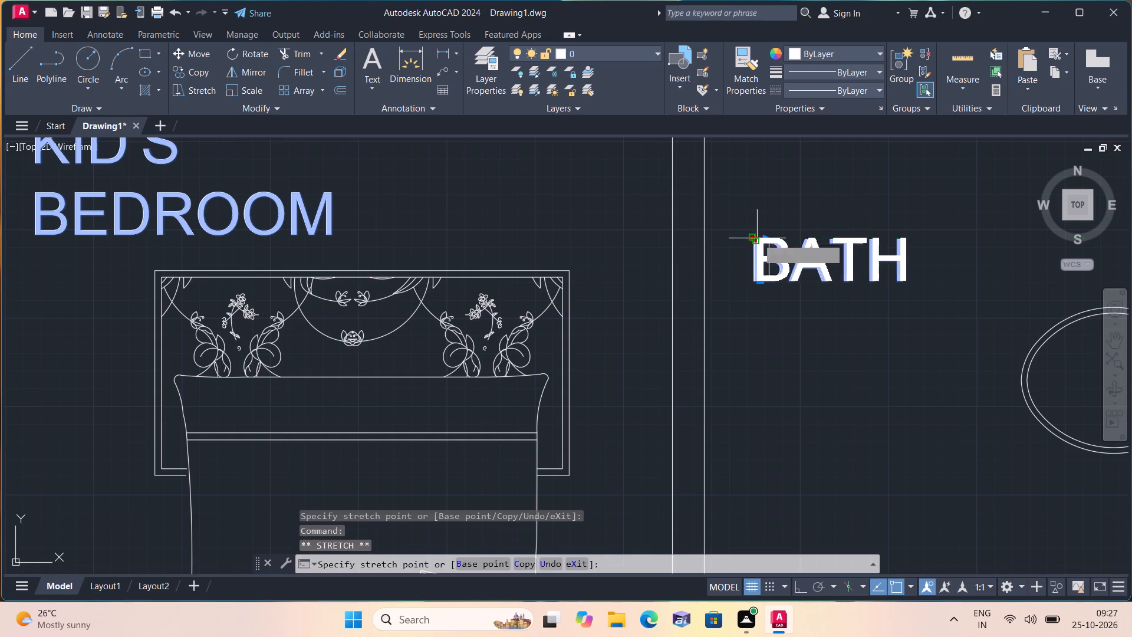
scroll(815, 242, "down", 1)
left_click(839, 262)
Move the BREAKFAST label northwest so that it sits centred on the dining table.
scroll(841, 263, "down", 1)
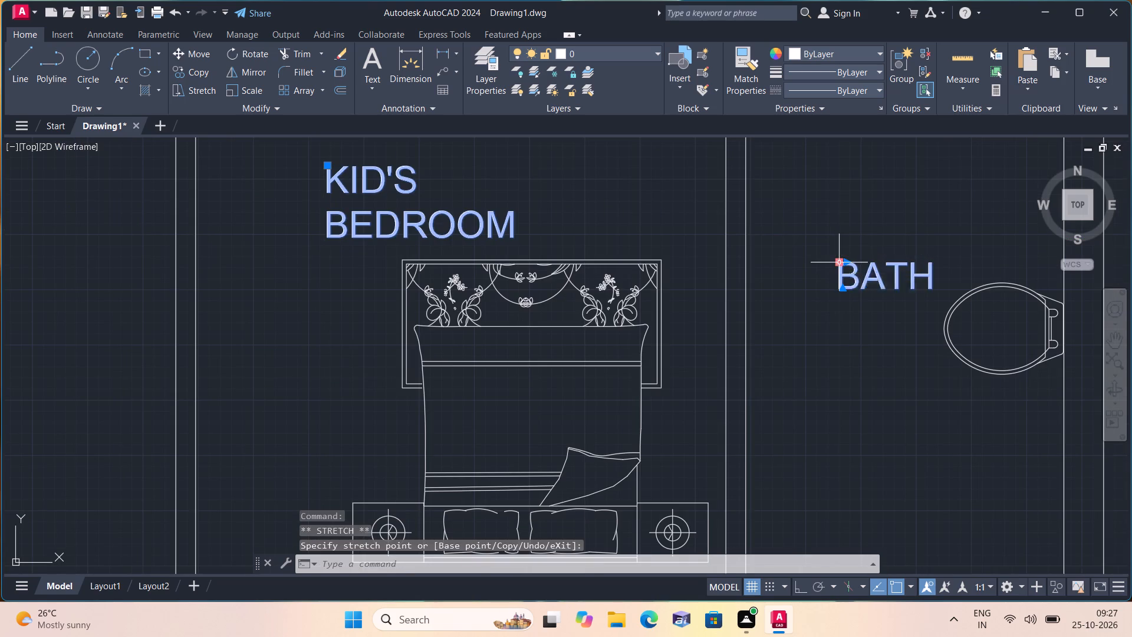
scroll(841, 263, "down", 1)
scroll(692, 337, "down", 1)
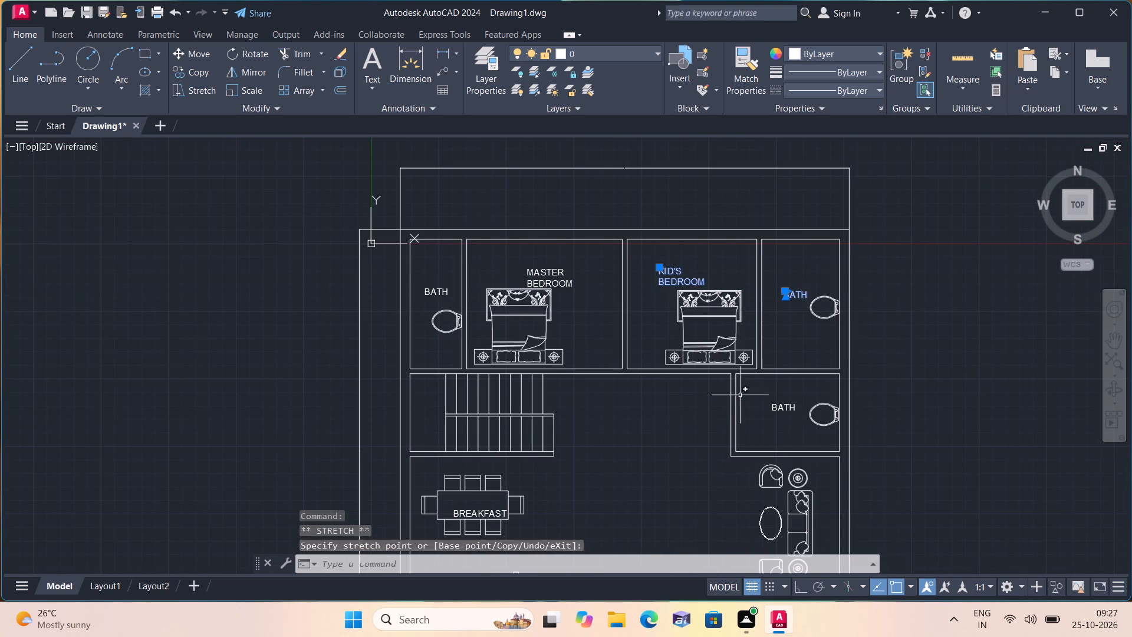
middle_click_drag(740, 394, 712, 322)
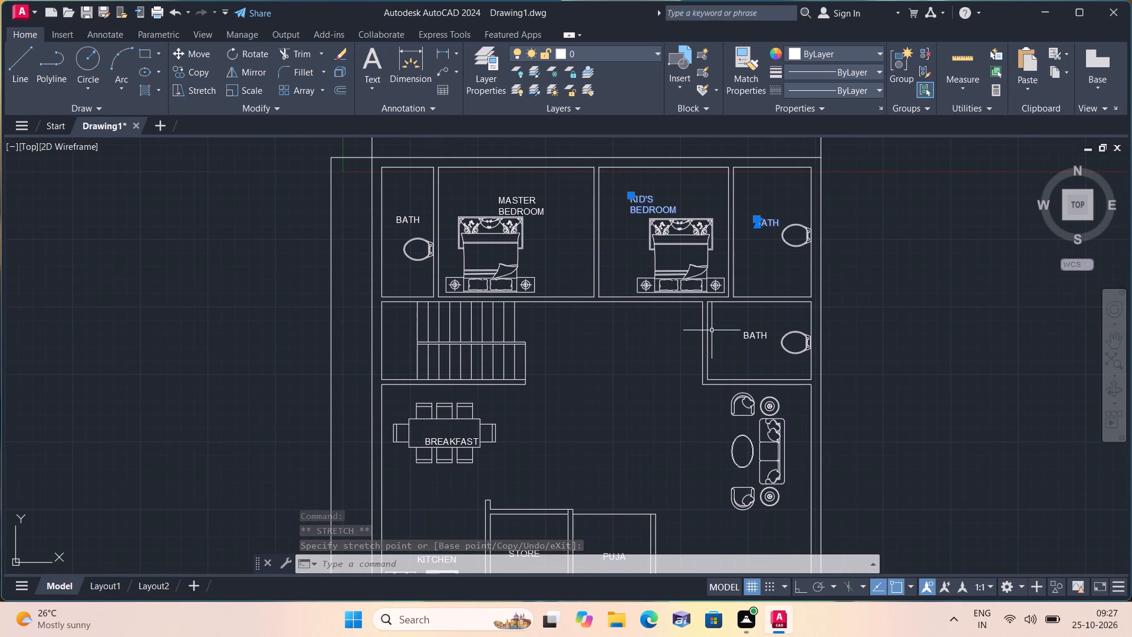
scroll(486, 433, "down", 1)
middle_click_drag(488, 431, 491, 427)
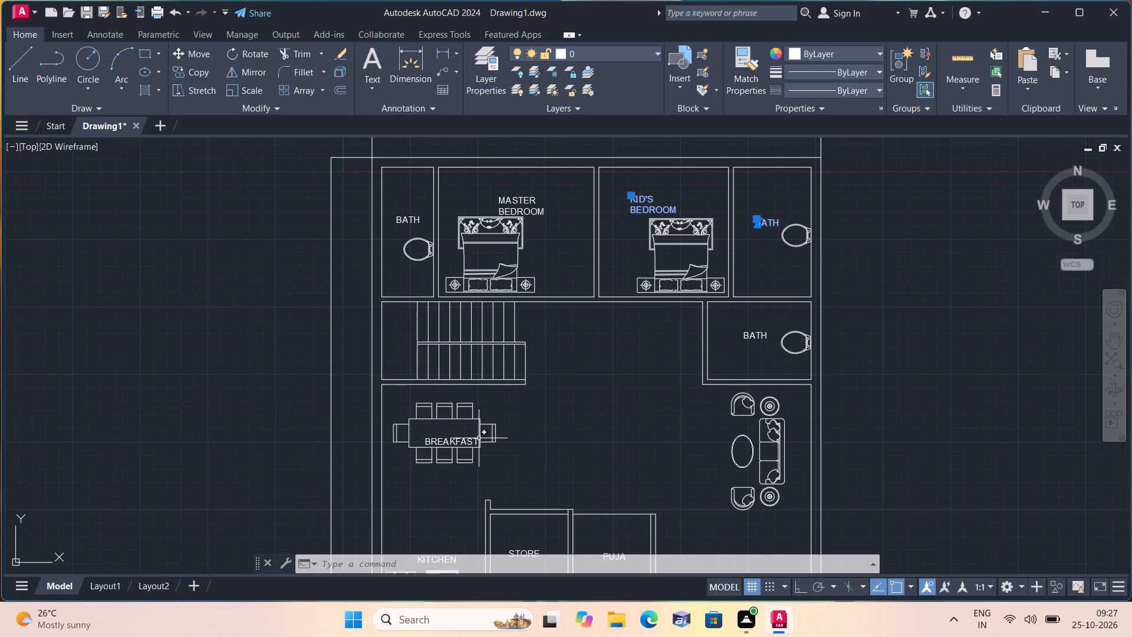
middle_click_drag(491, 427, 591, 354)
scroll(553, 367, "up", 3)
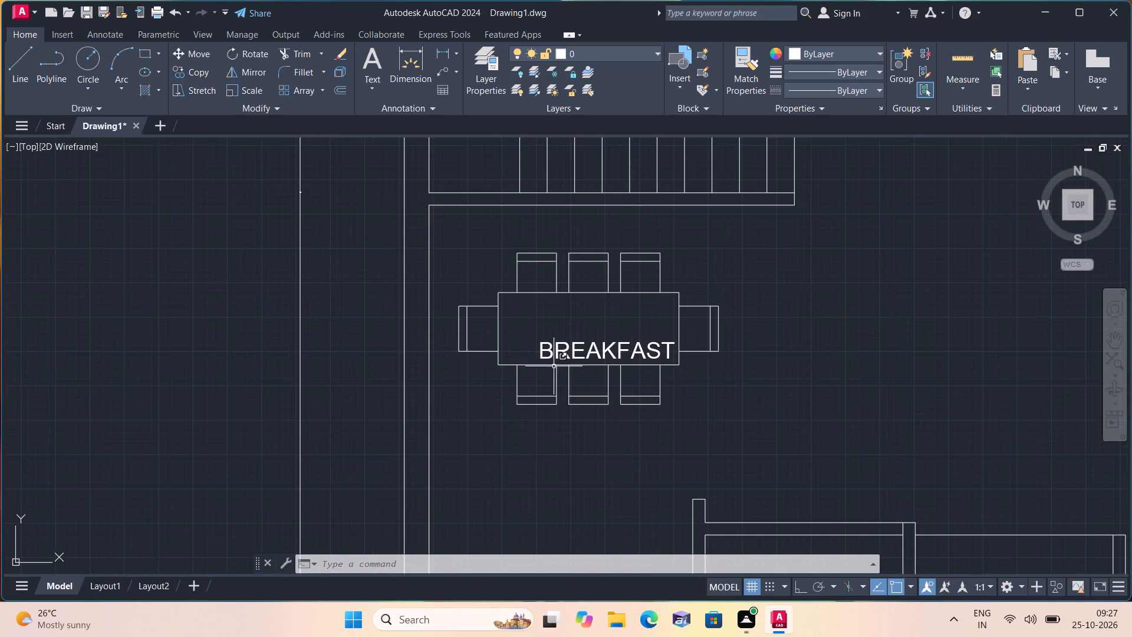
left_click(558, 355)
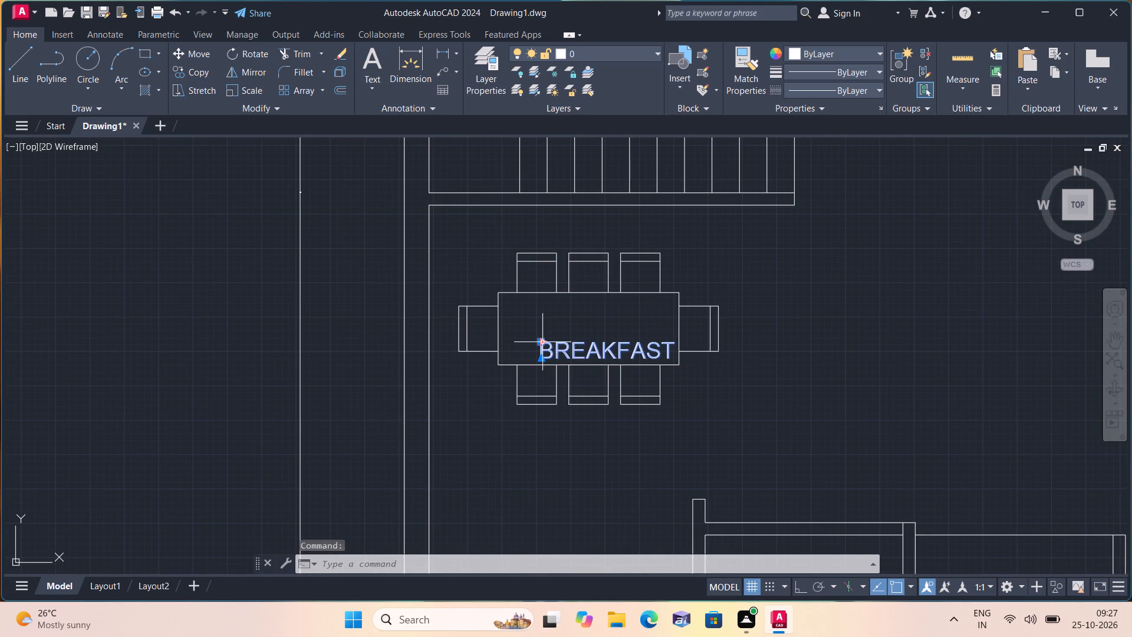
left_click(543, 340)
left_click(524, 320)
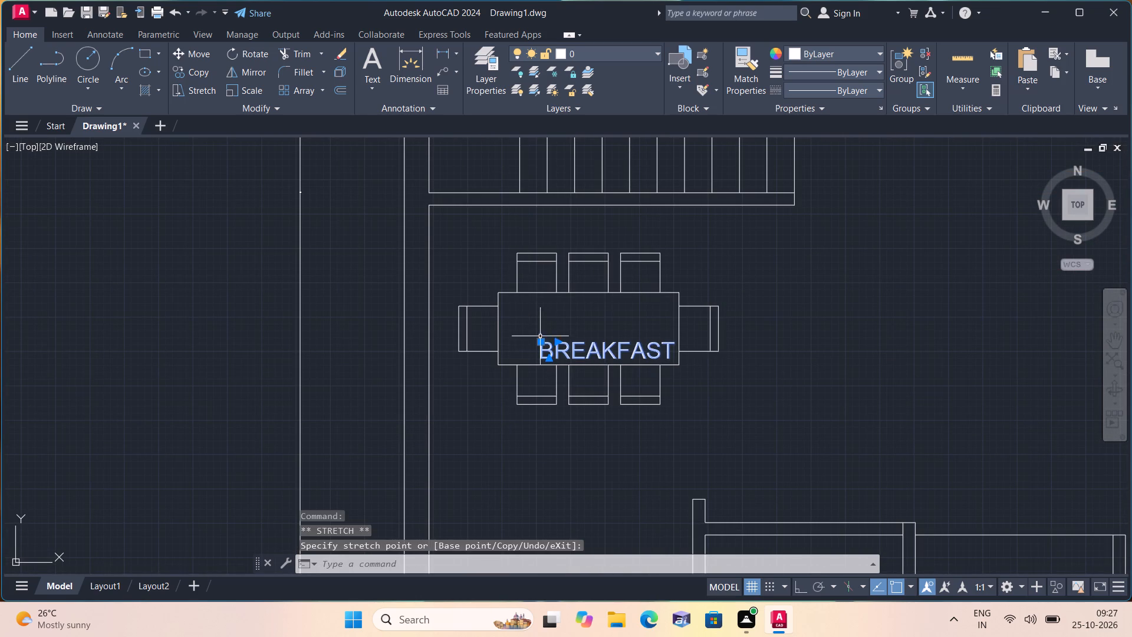
left_click(541, 343)
left_click(522, 320)
scroll(527, 328, "down", 1)
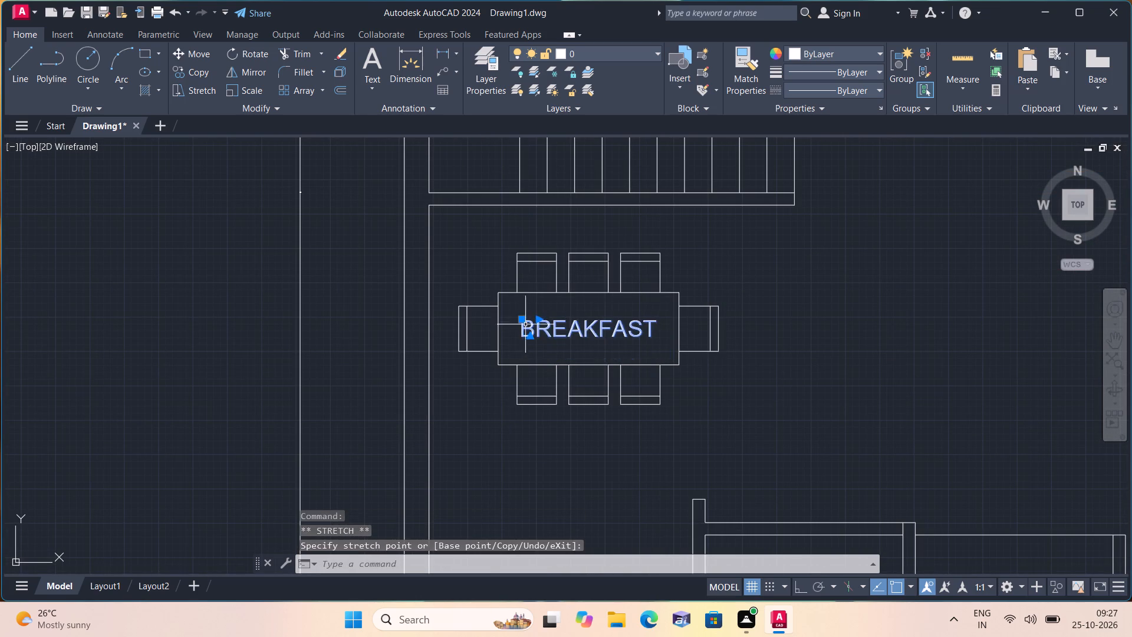
Add the multiline text label GREAT ROOM in the open area between the dining table and the sofa set.
scroll(528, 331, "down", 1)
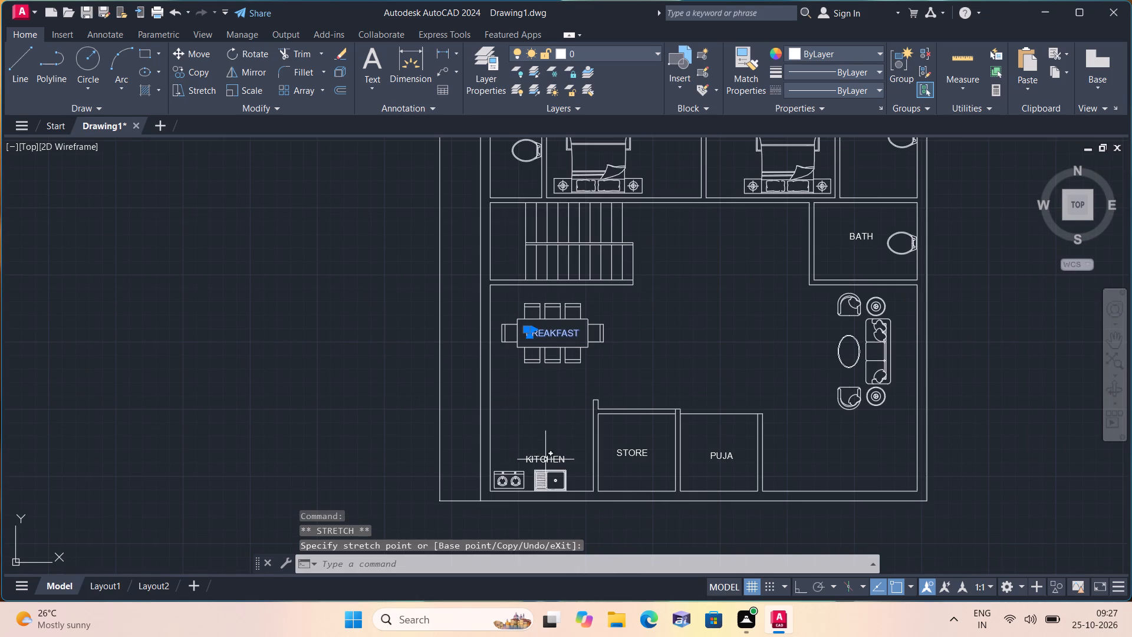
scroll(560, 467, "up", 1)
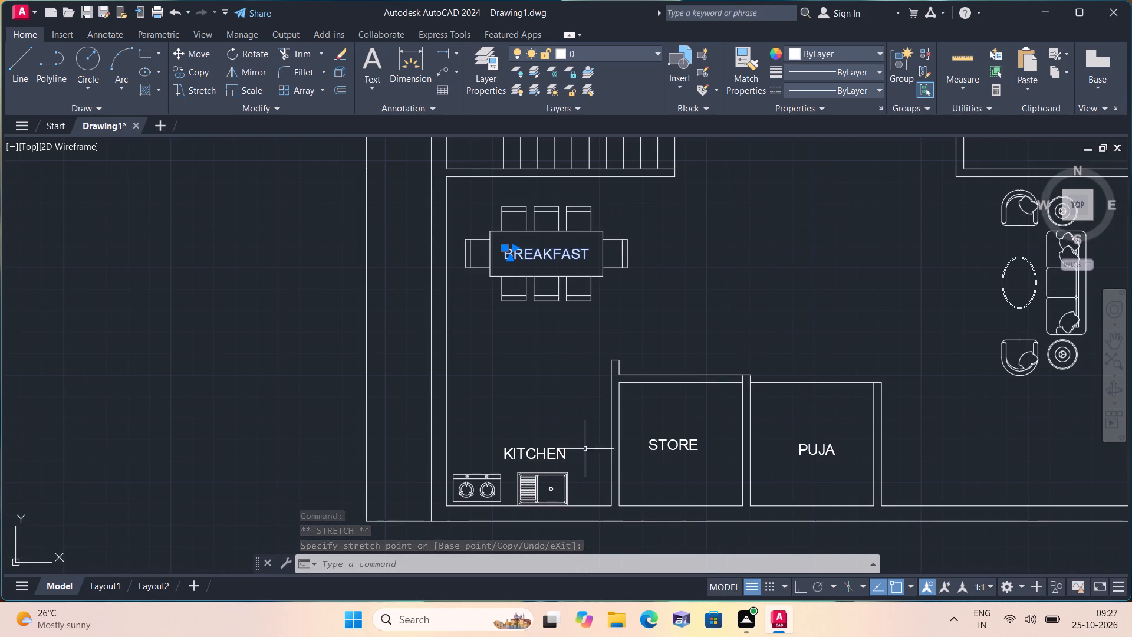
scroll(654, 428, "down", 1)
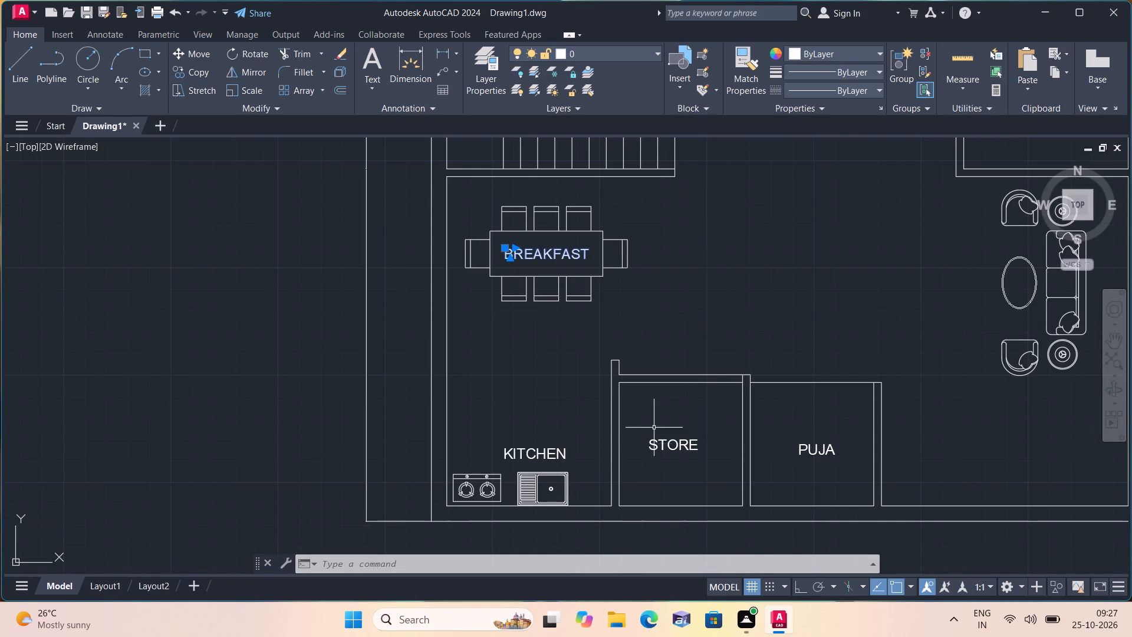
scroll(568, 457, "down", 1)
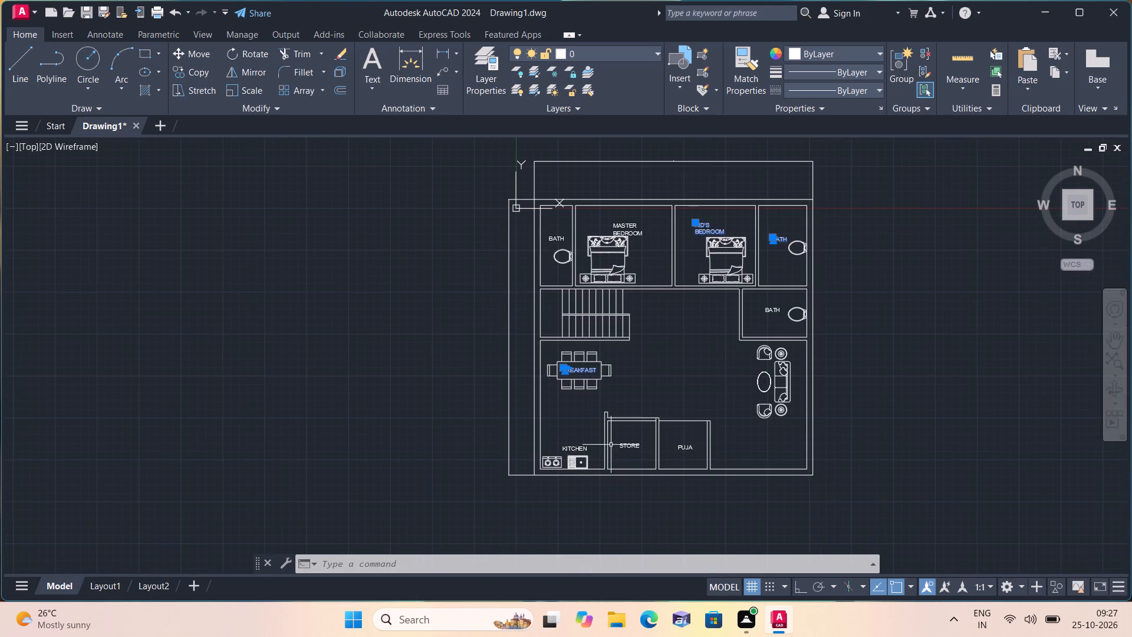
middle_click_drag(667, 336, 631, 387)
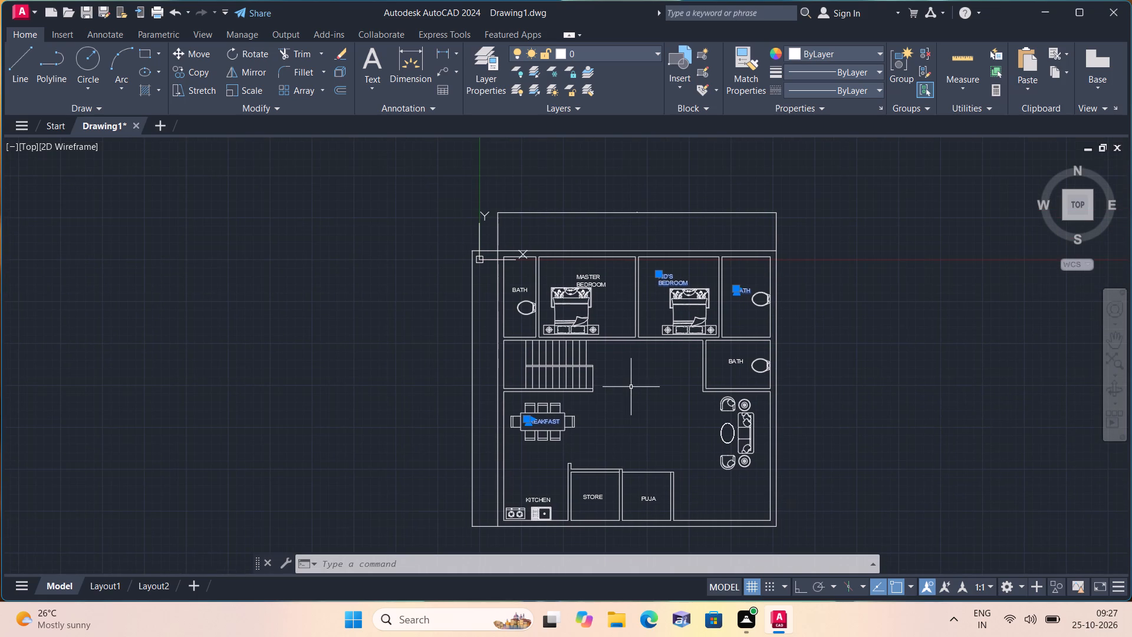
key("Escape")
key("m")
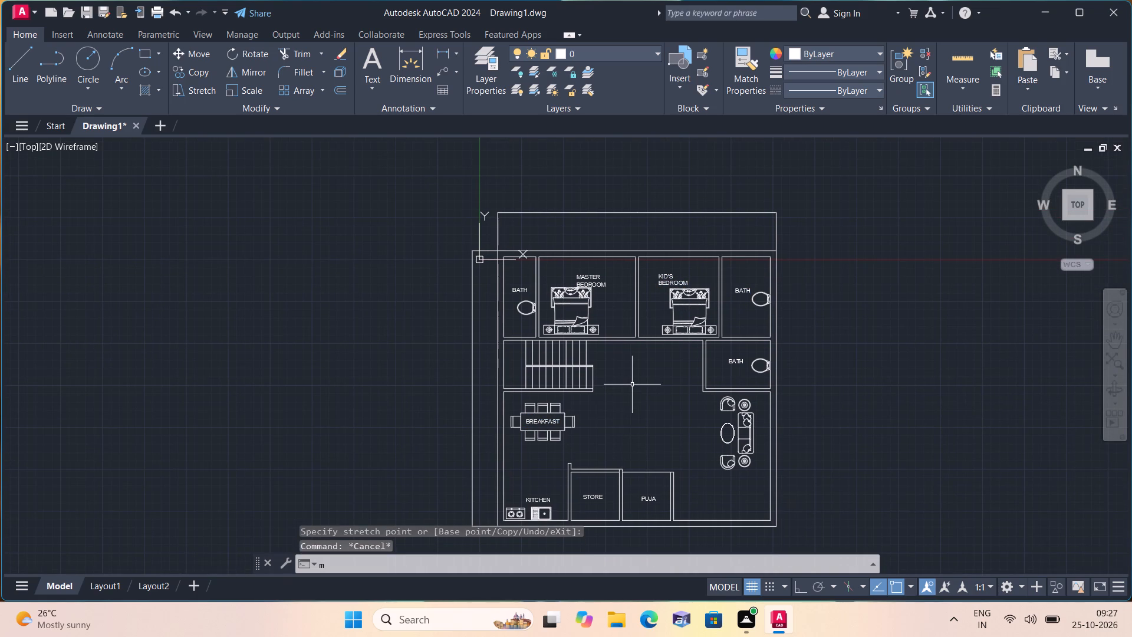
key("t")
key("space")
scroll(677, 435, "up", 2)
triple_click(677, 435)
left_click(677, 435)
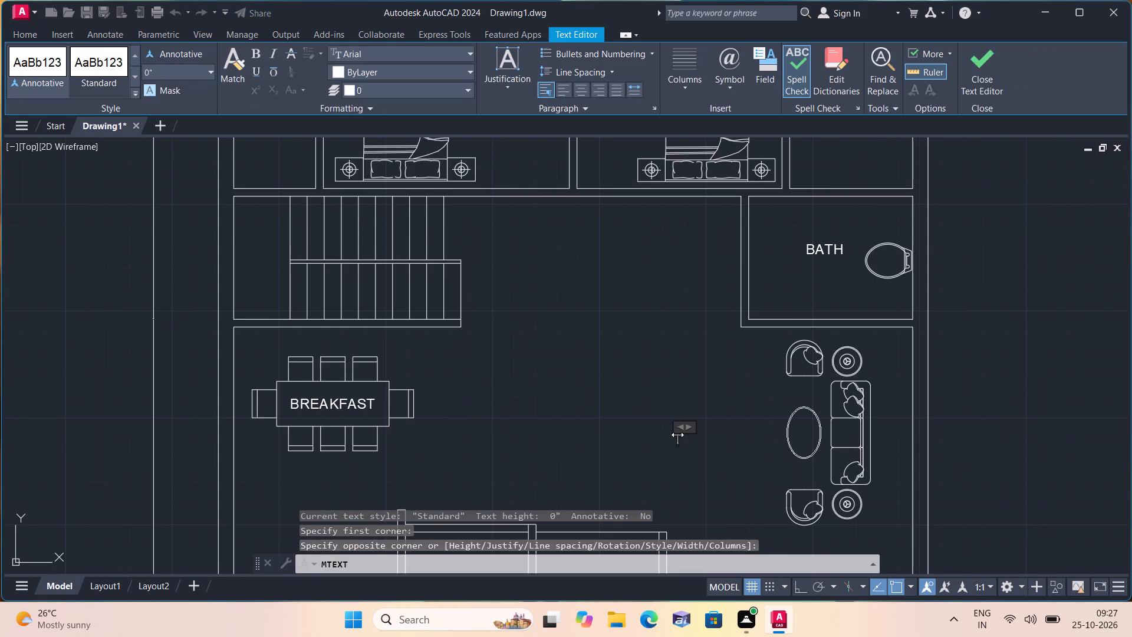
key("g")
type("GREAT")
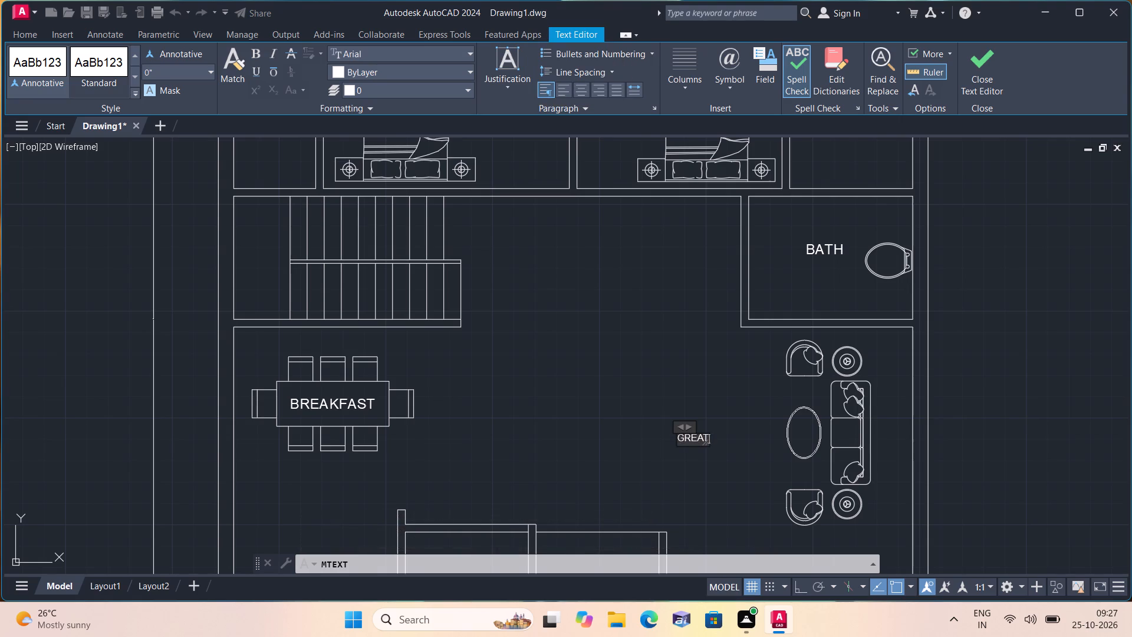
key("space")
type("ROOM")
left_click(651, 431)
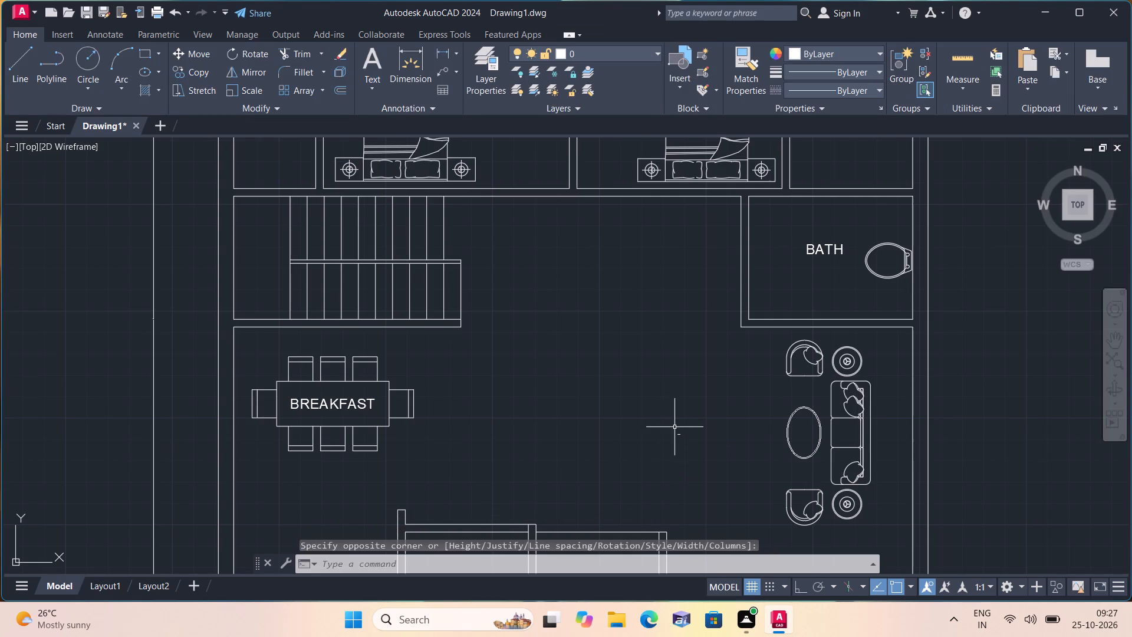
Set the text height of the GREAT ROOM label to 6".
left_click(705, 441)
left_click(664, 416)
right_click(664, 416)
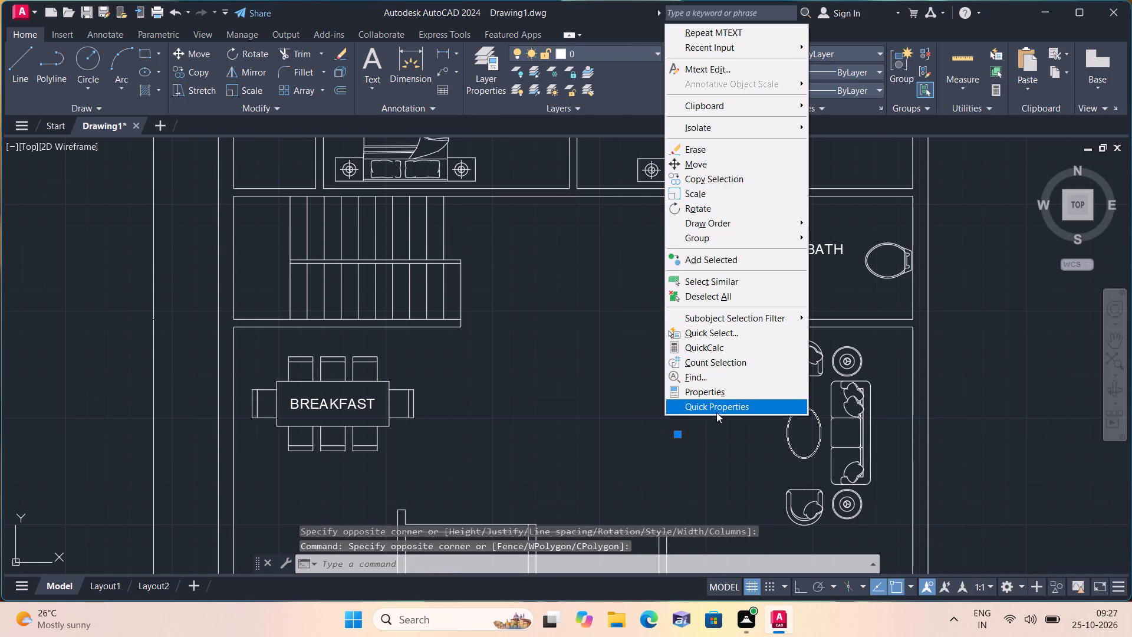
left_click(714, 396)
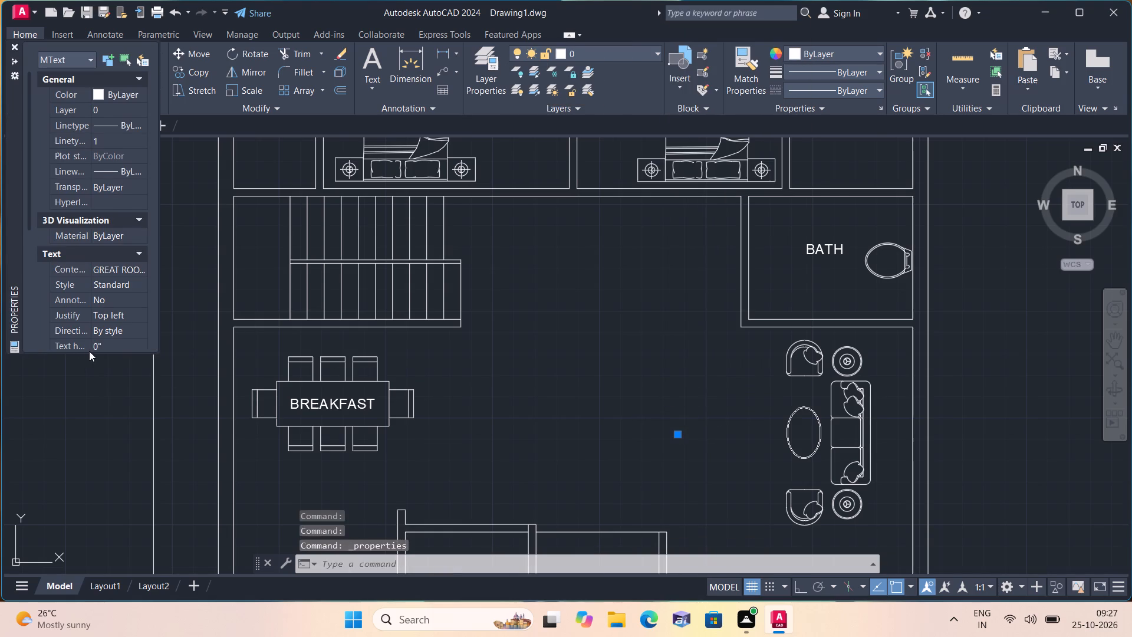
left_click(111, 340)
key("BackSpace")
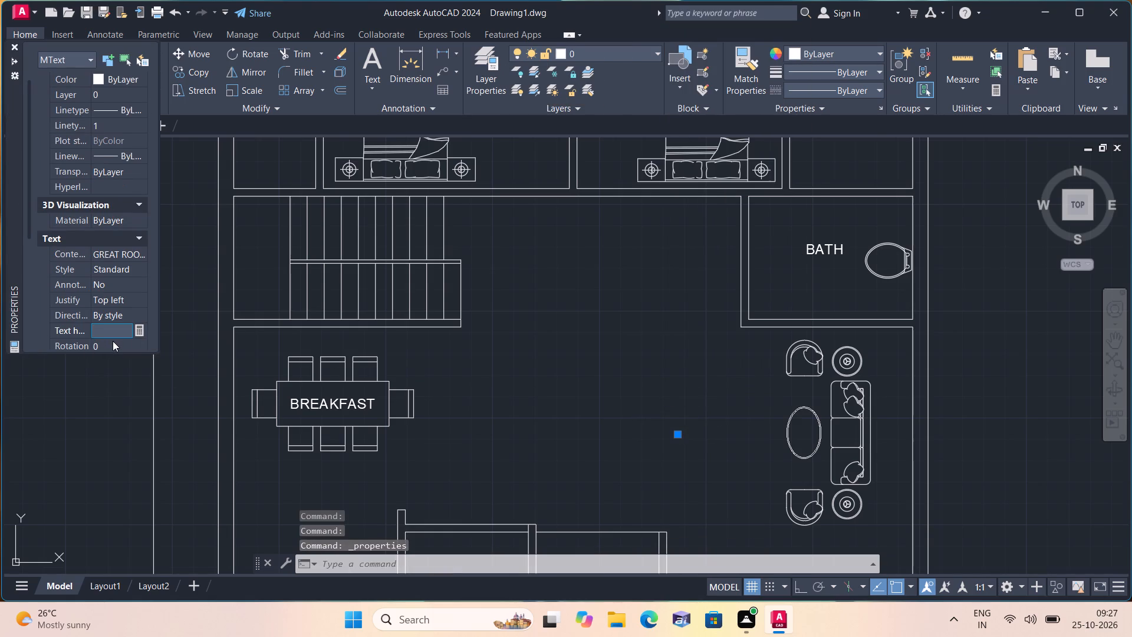
type("6\"")
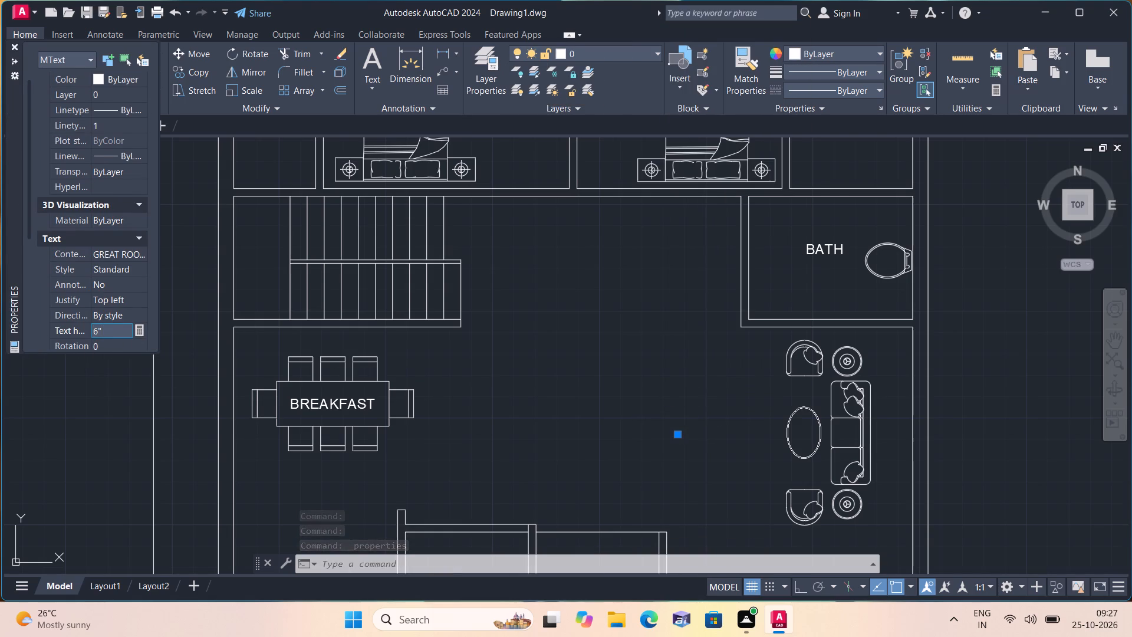
left_click(456, 377)
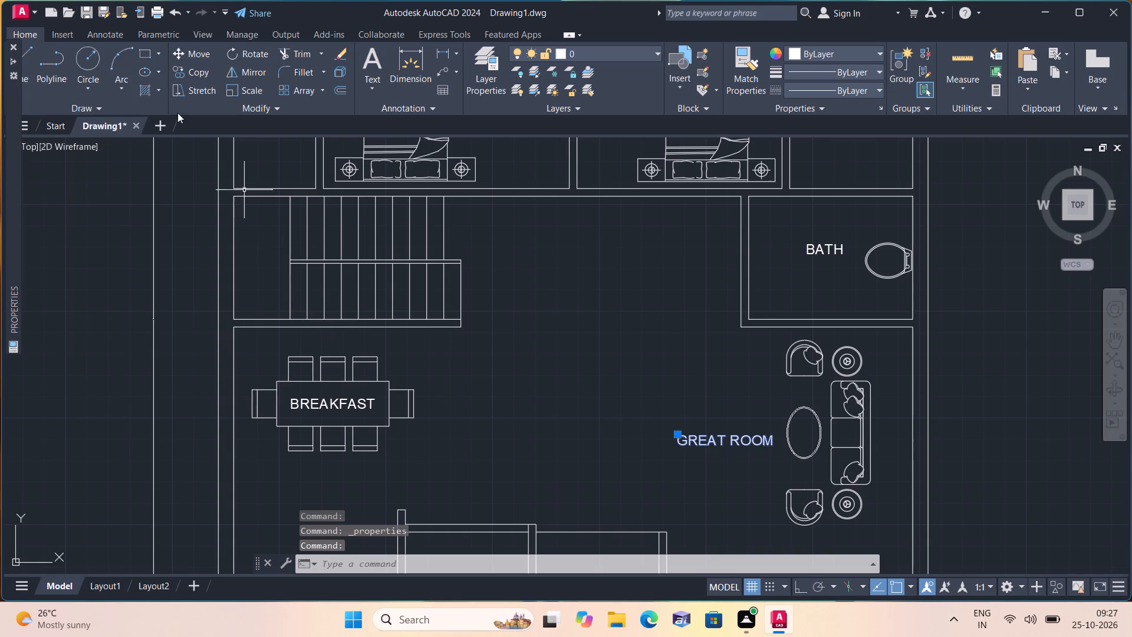
left_click(11, 45)
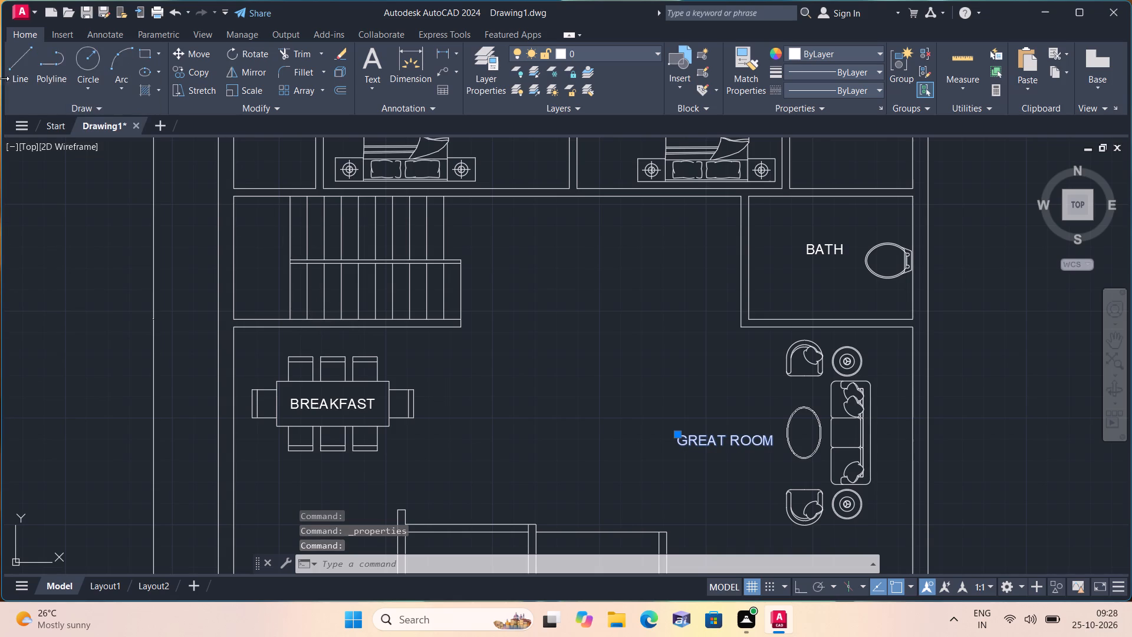
key("Escape")
Draw a horizontal 5' by 9" rectangle of lines in the empty space east of the floor plan, with Ortho on.
scroll(37, 211, "down", 3)
scroll(161, 306, "down", 1)
middle_click_drag(169, 299, 174, 298)
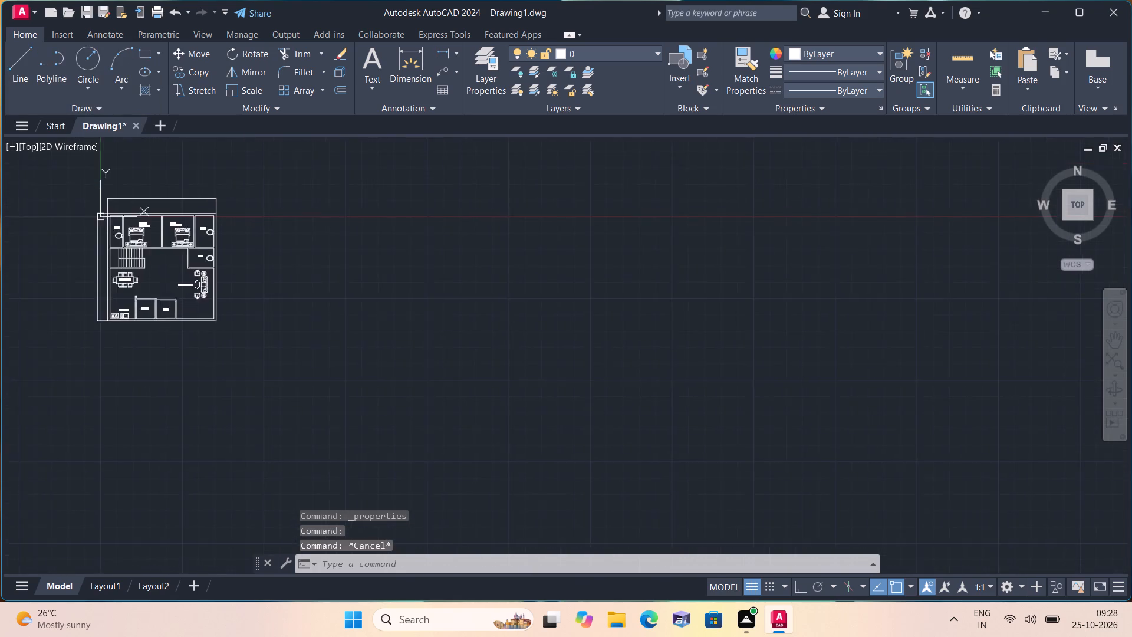
middle_click_drag(174, 298, 302, 375)
type("l")
key("space")
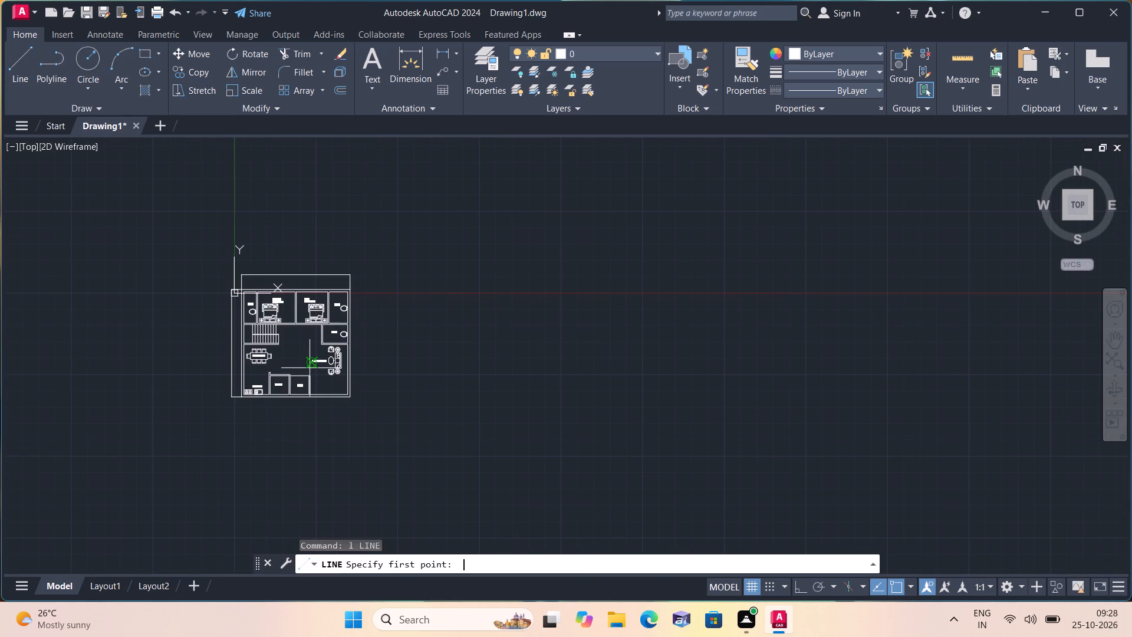
left_click(545, 382)
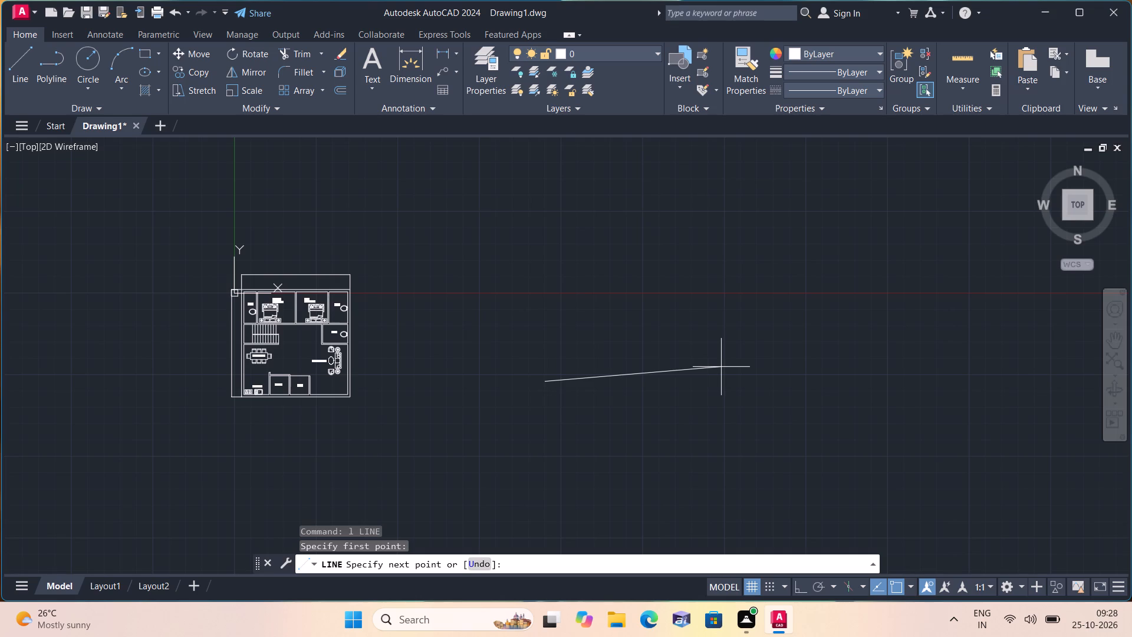
key("F8")
type("5'")
key("space")
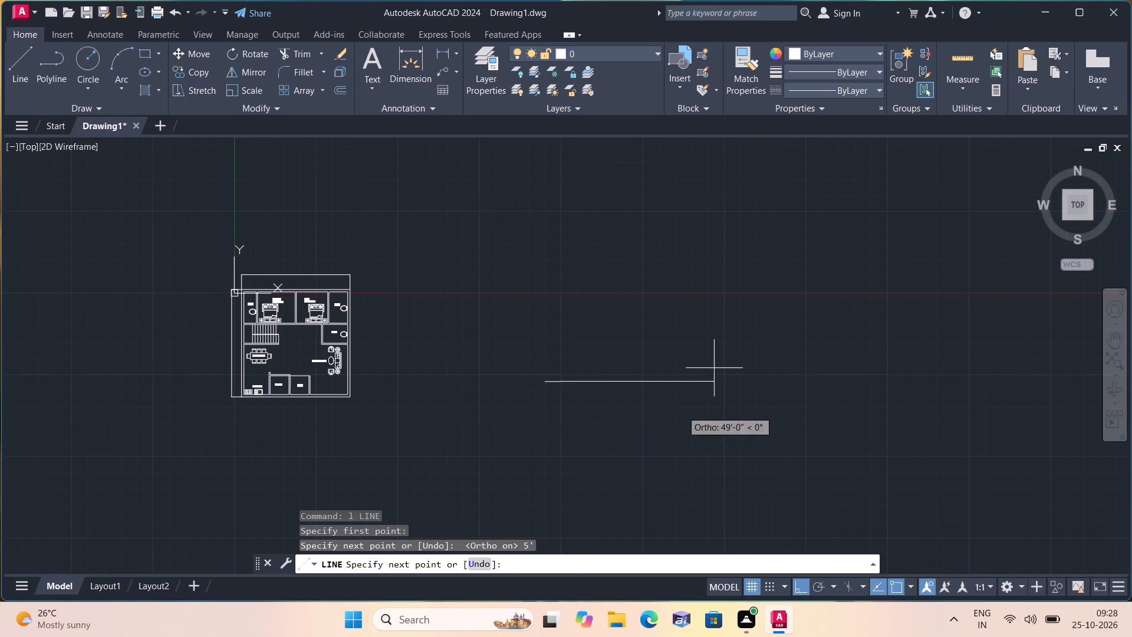
type("9\"")
key("space")
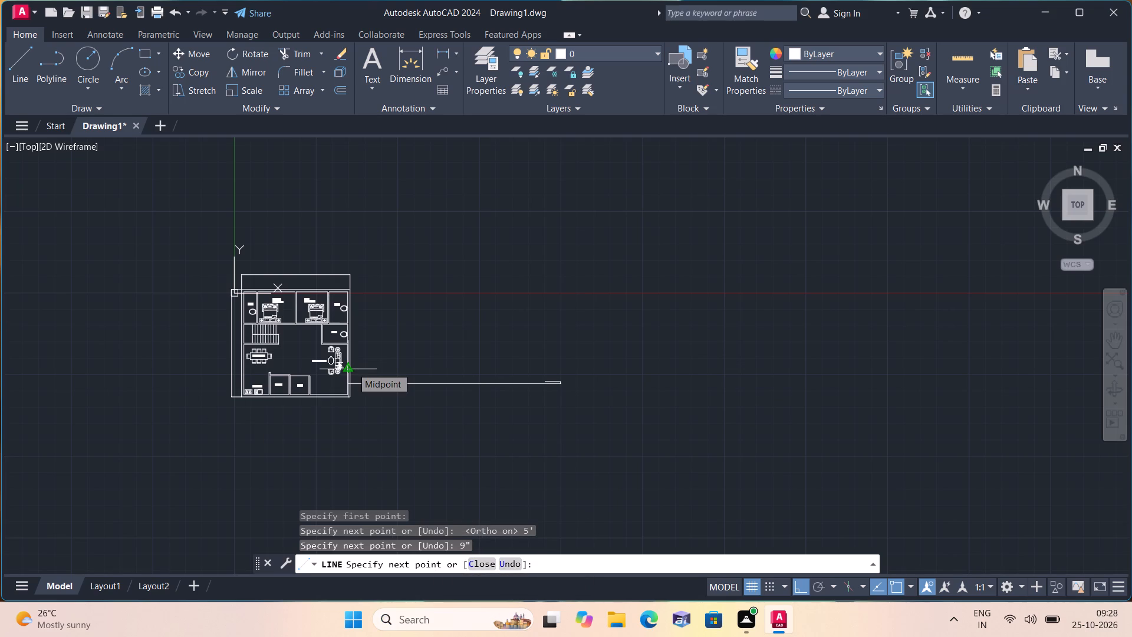
type("5'")
key("space")
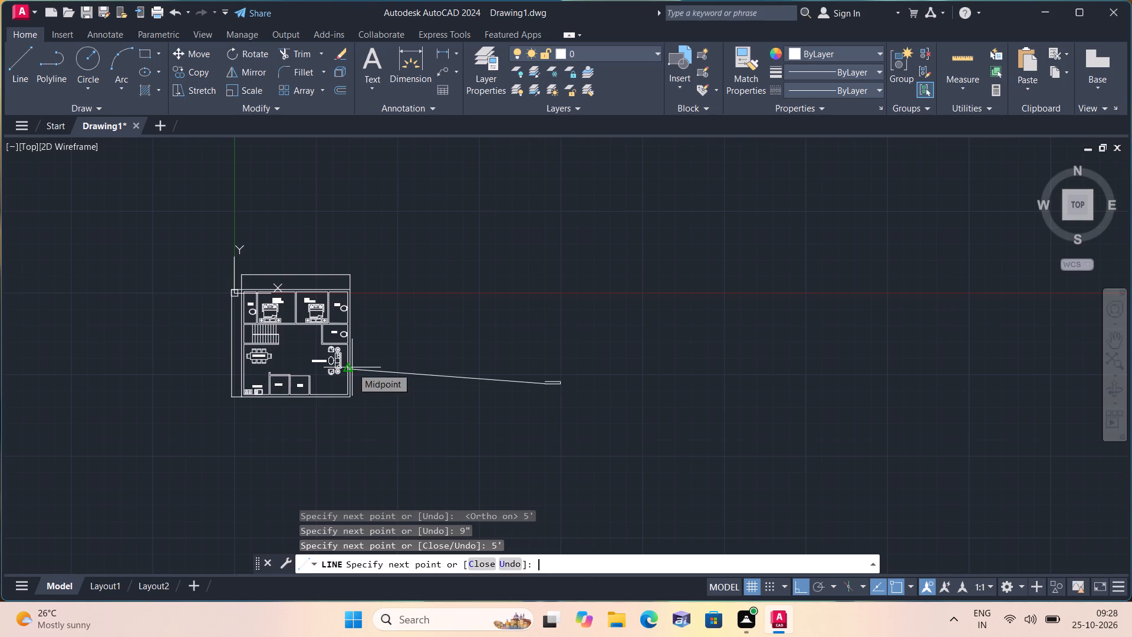
scroll(432, 369, "up", 3)
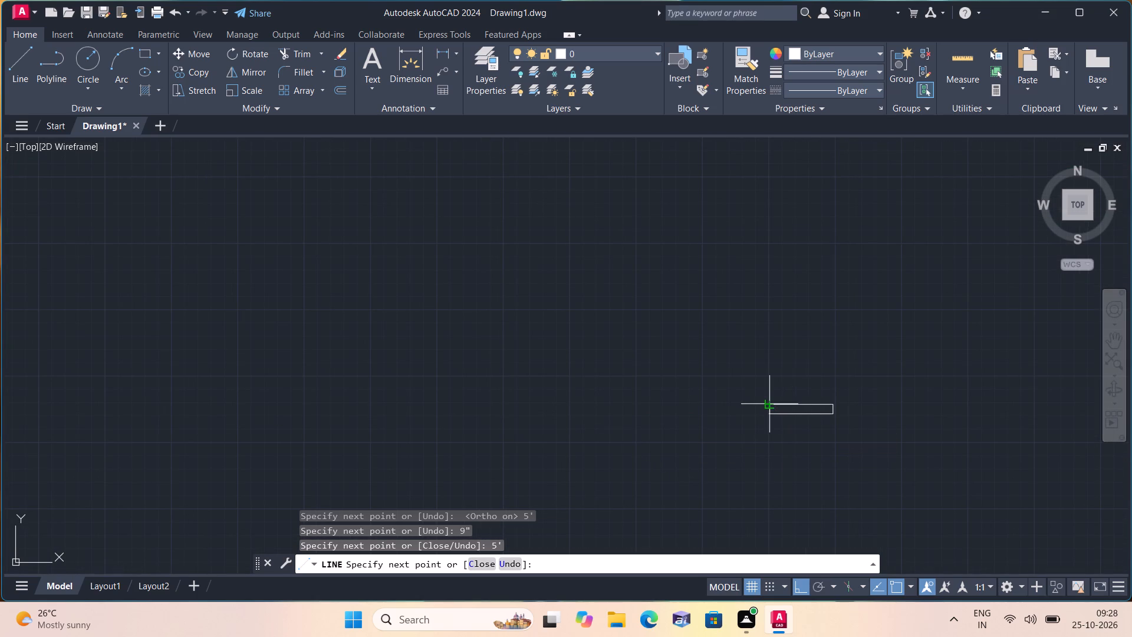
left_click(770, 404)
key("space")
Draw a horizontal centreline through the 5' by 9" rectangle, joining the midpoints of its short sides.
scroll(771, 408, "up", 3)
key("space")
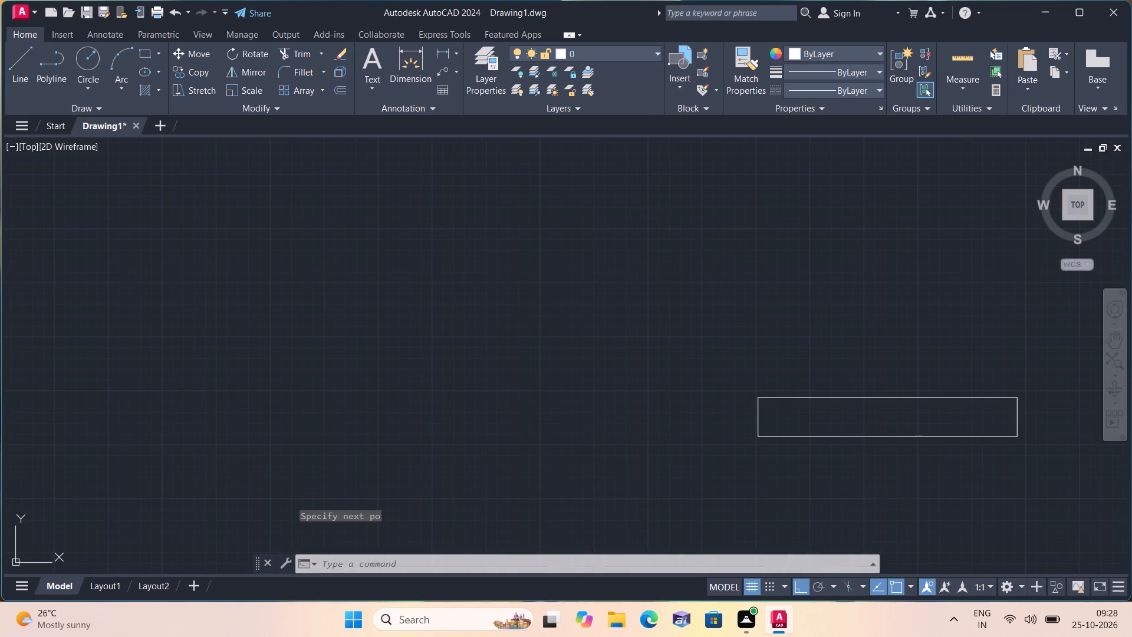
left_click(756, 416)
middle_click_drag(924, 421, 766, 419)
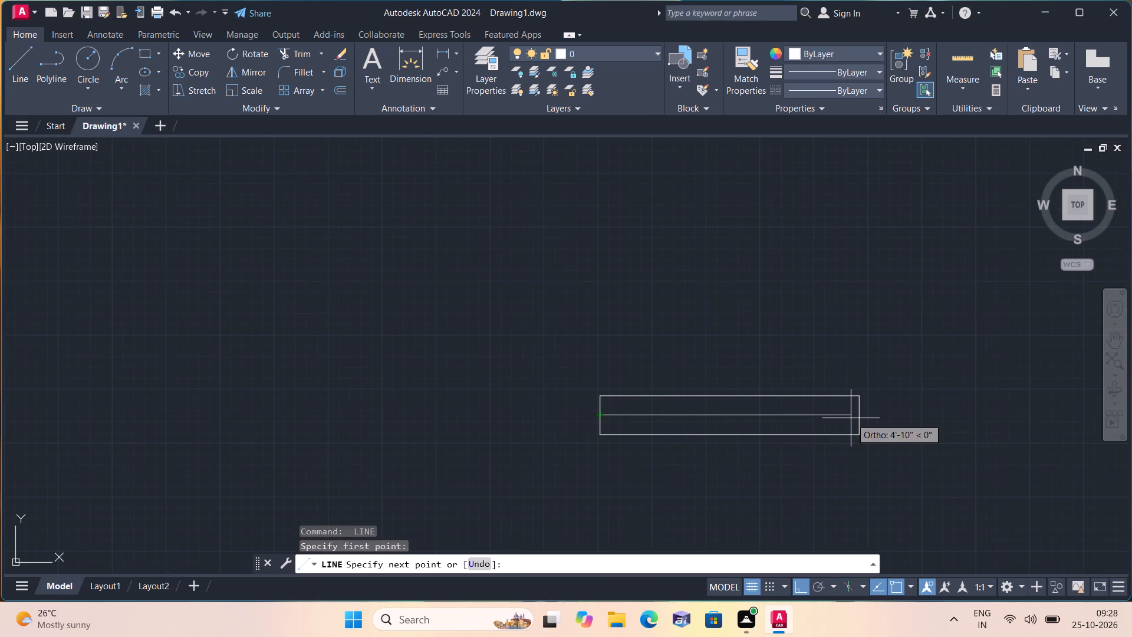
left_click(860, 416)
key("space")
Draw a vertical 2' by 9" rectangle of lines in the empty space west of the horizontal window symbol.
scroll(747, 360, "down", 2)
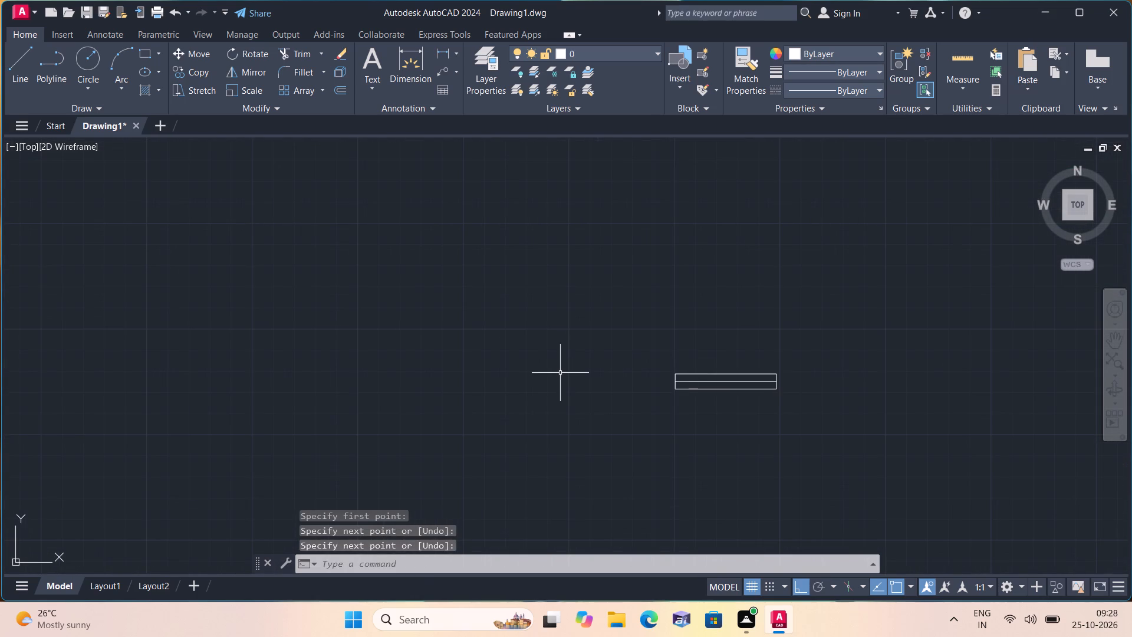
scroll(425, 392, "down", 1)
type("l")
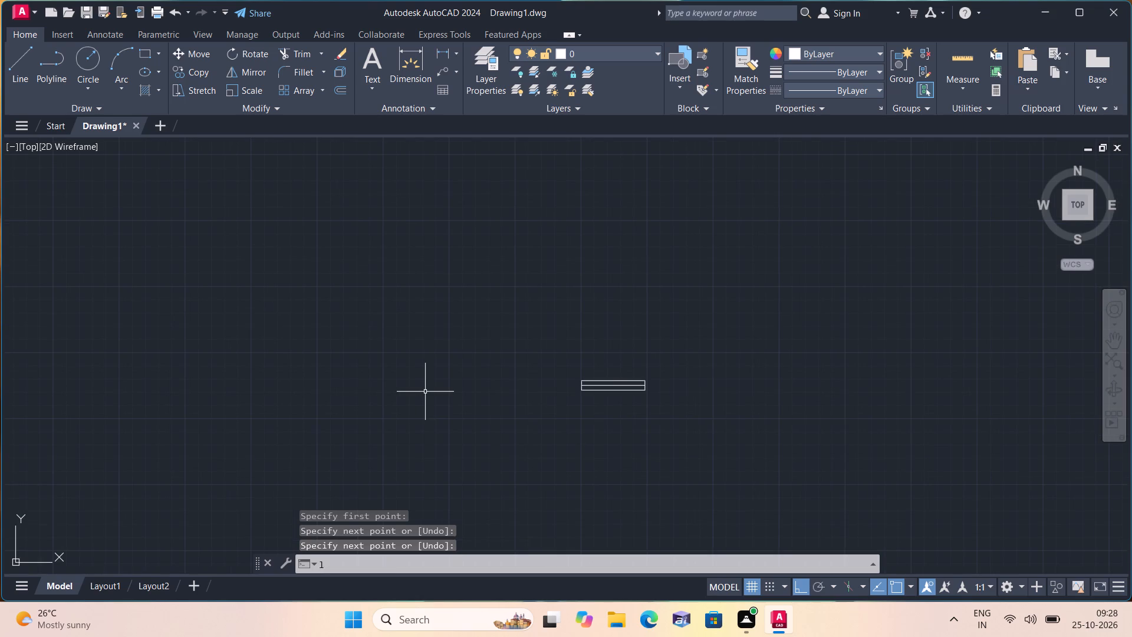
key("space")
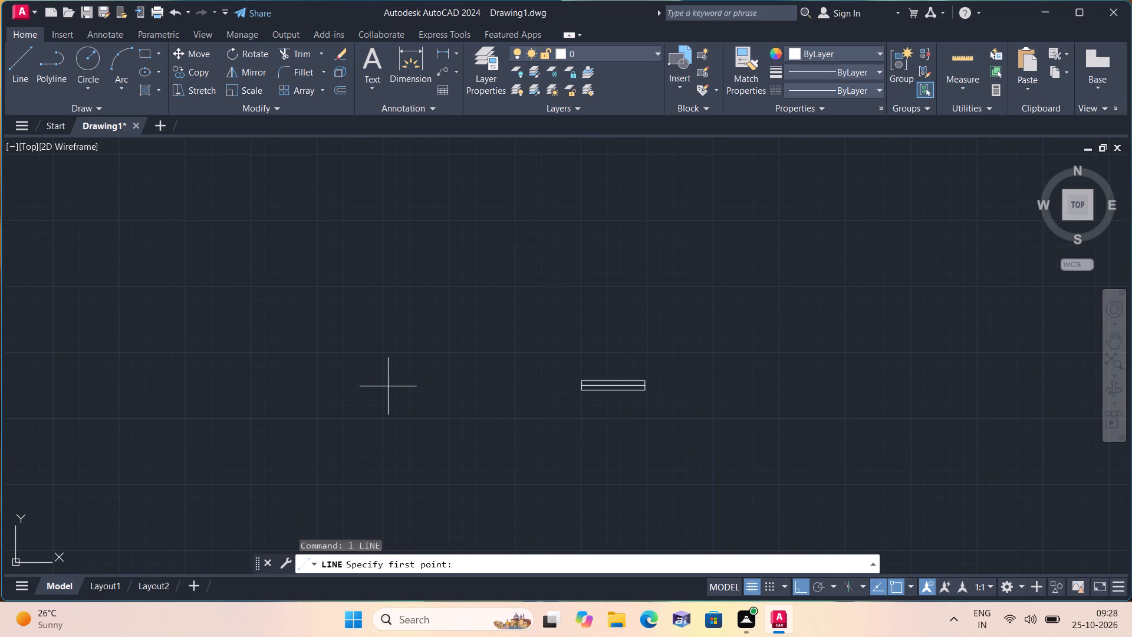
left_click(363, 367)
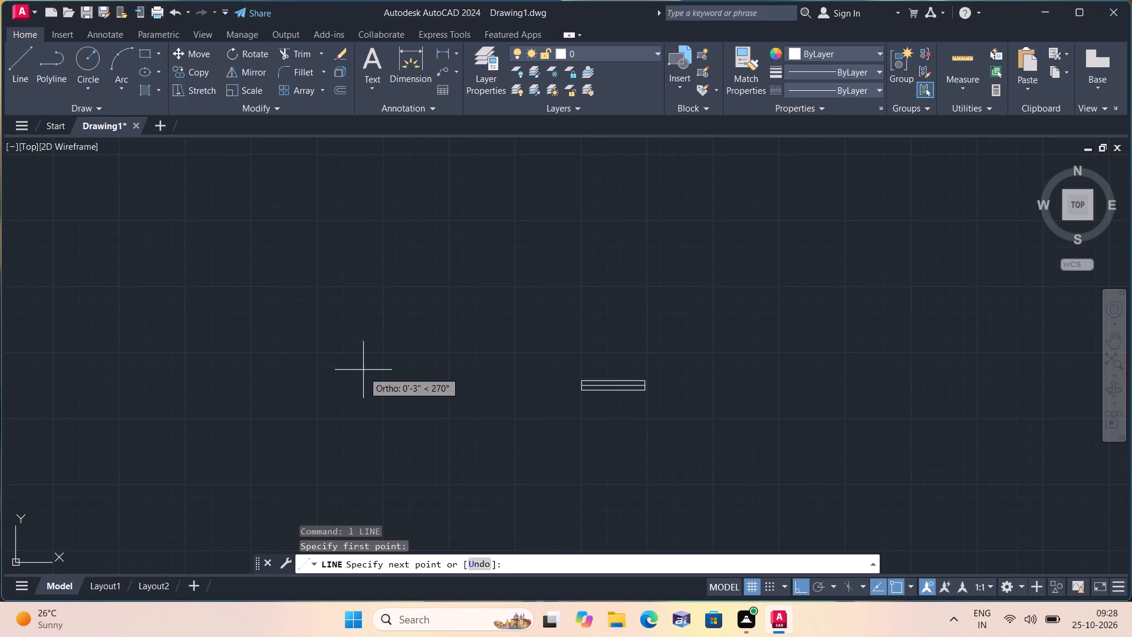
type("2'")
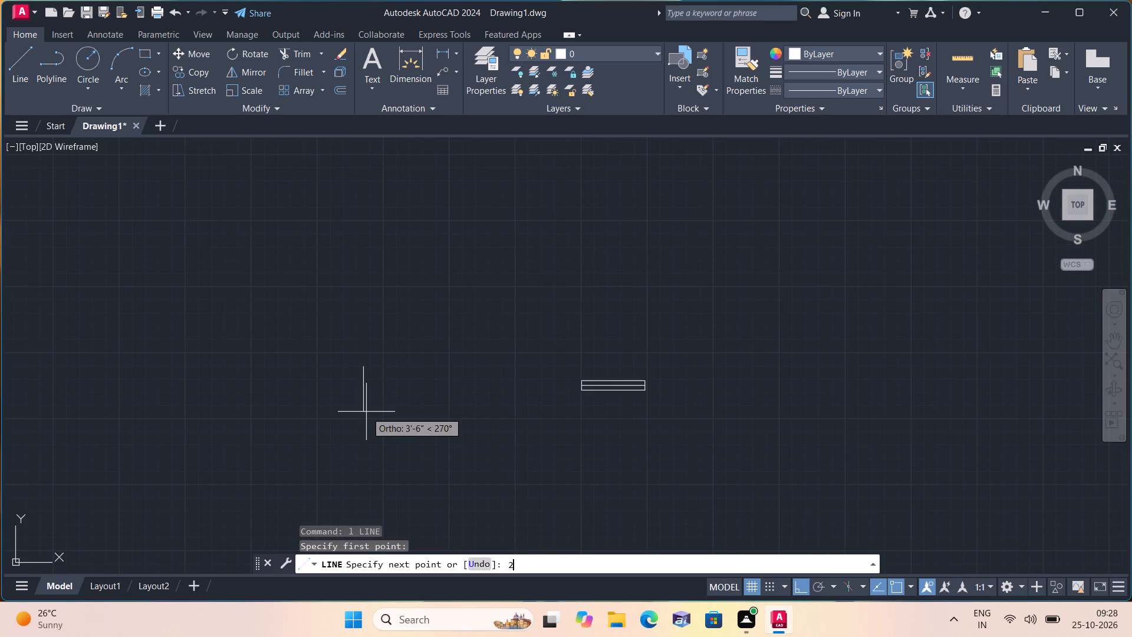
key("space")
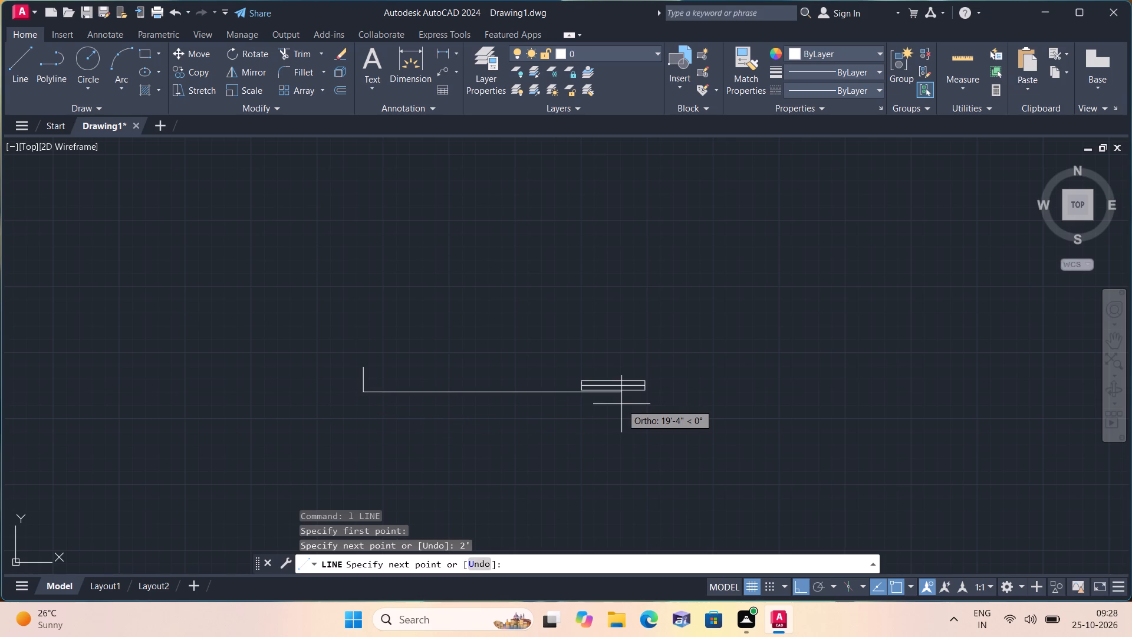
type("9\"")
key("space")
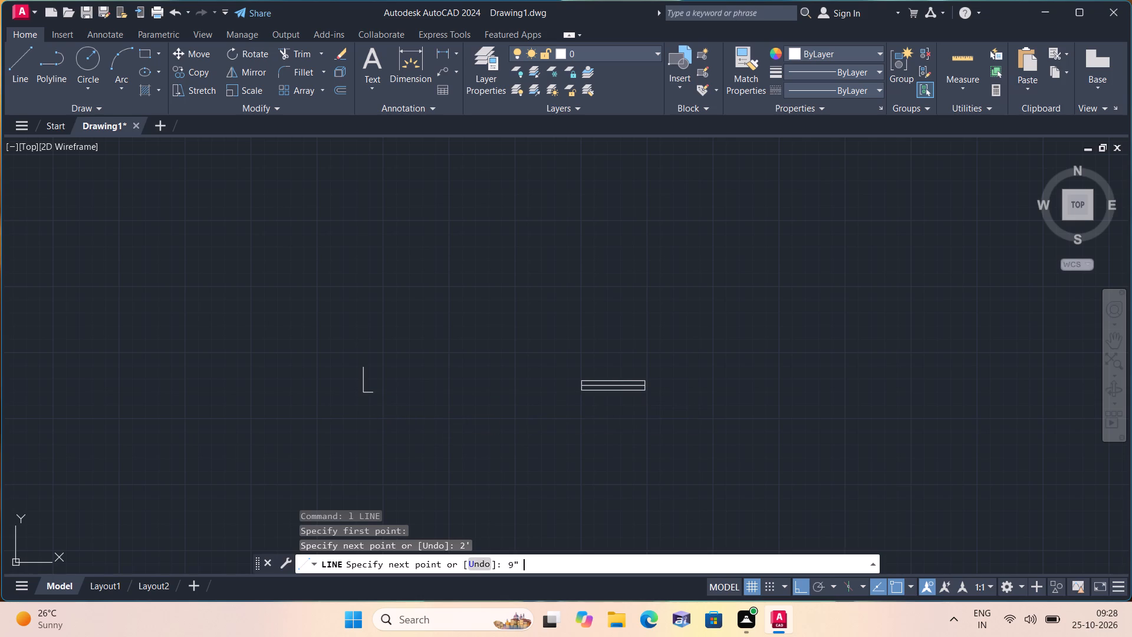
key("2")
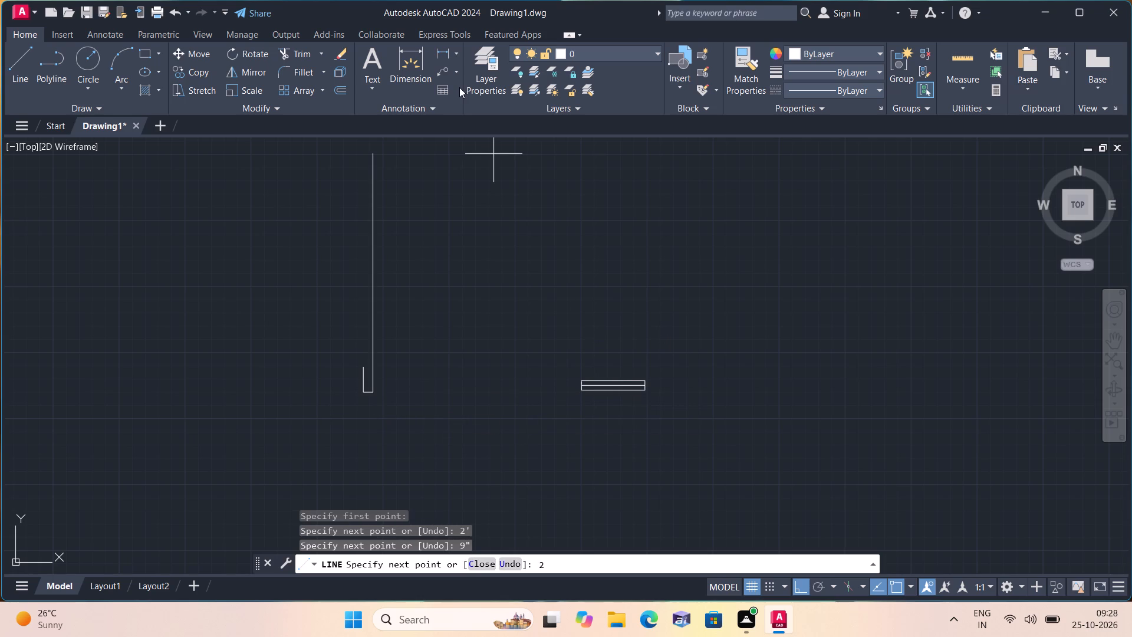
key("apostrophe")
key("space")
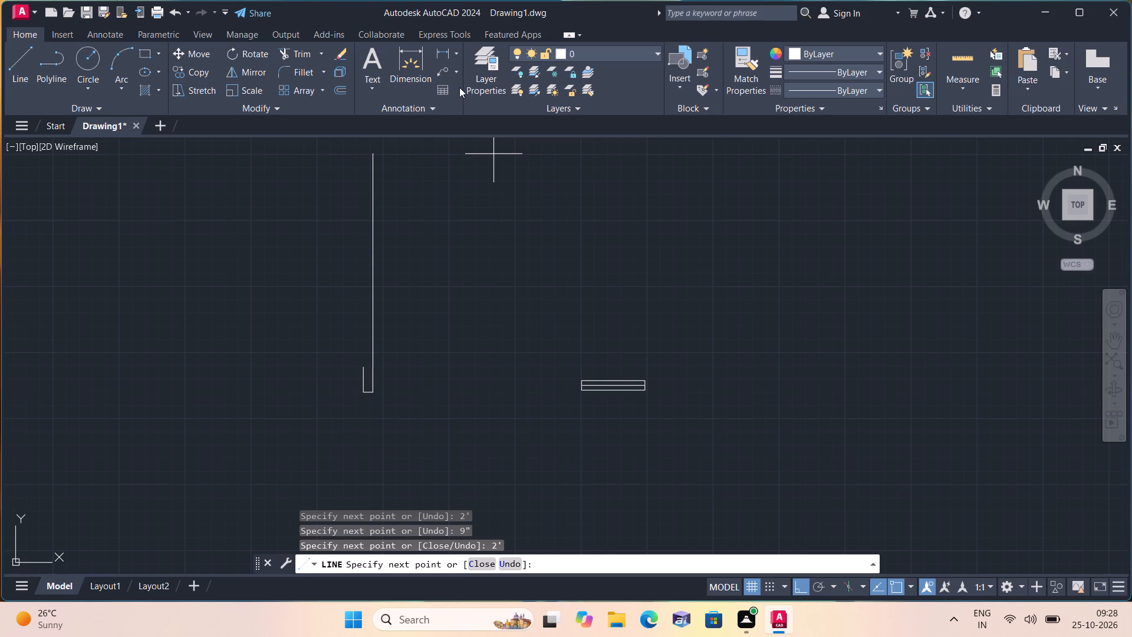
left_click(361, 367)
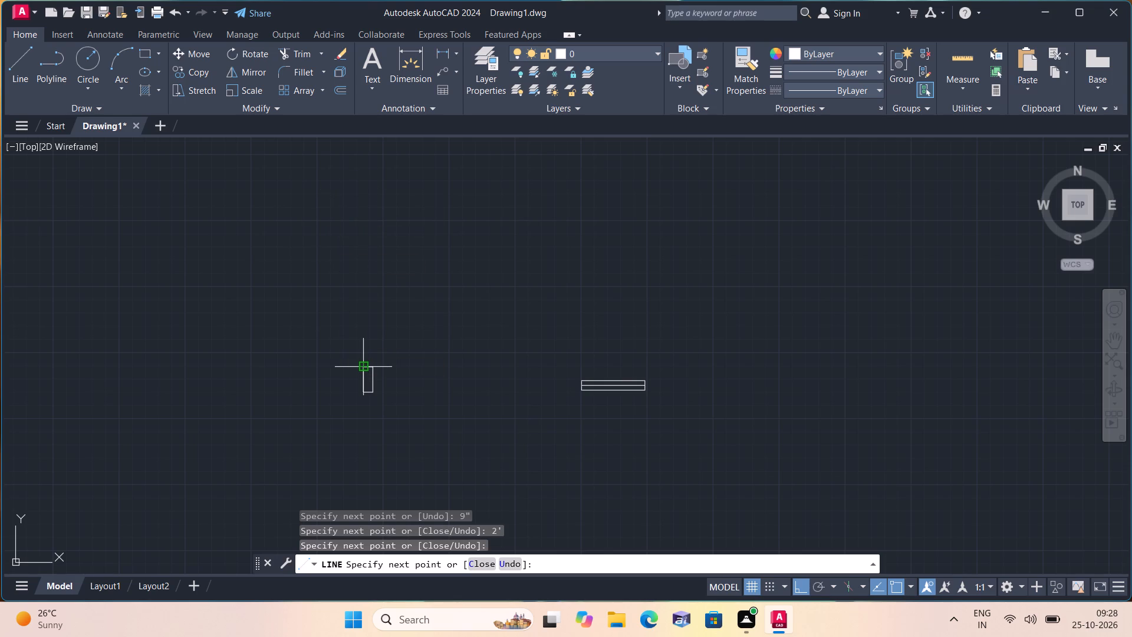
key("space")
Draw a vertical centreline through the 2' by 9" rectangle, joining the midpoints of its short sides.
key("space")
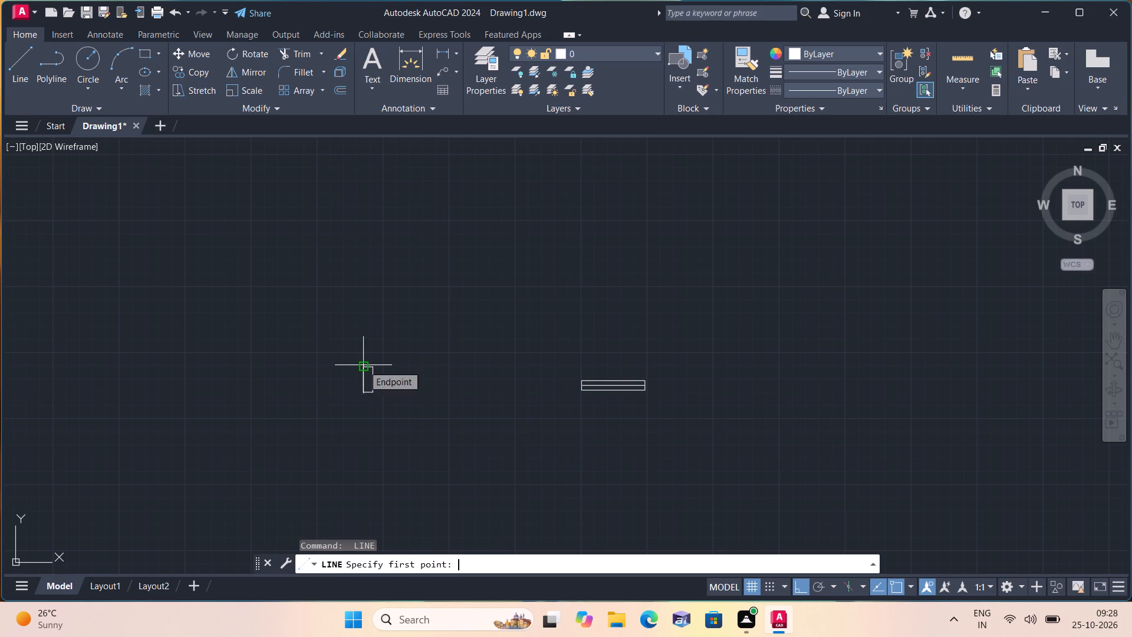
scroll(385, 383, "up", 3)
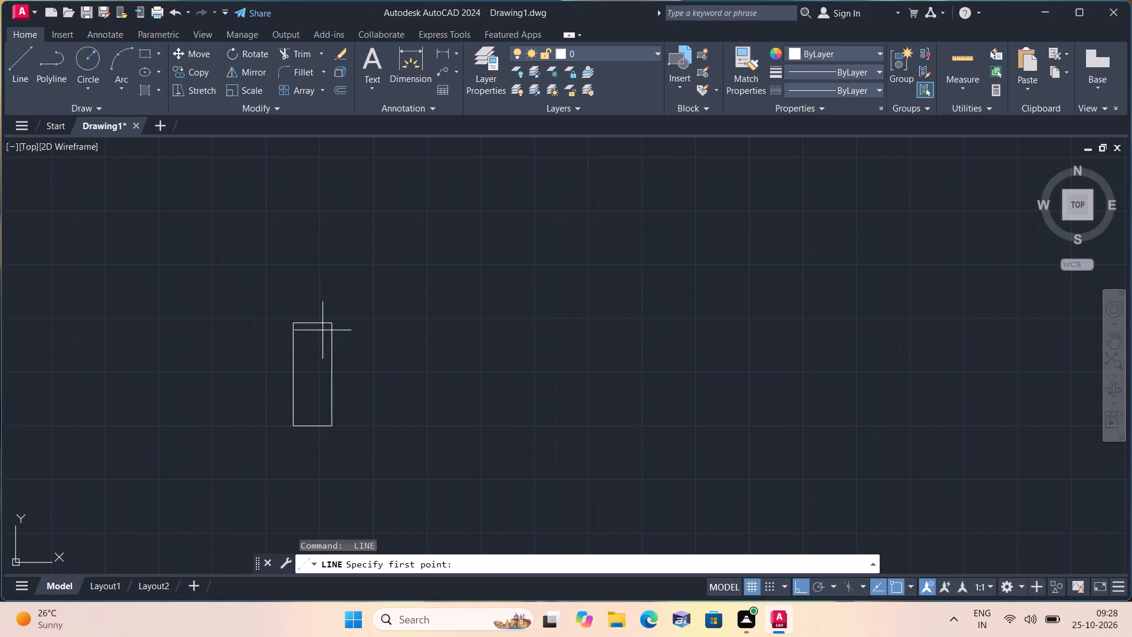
left_click(316, 324)
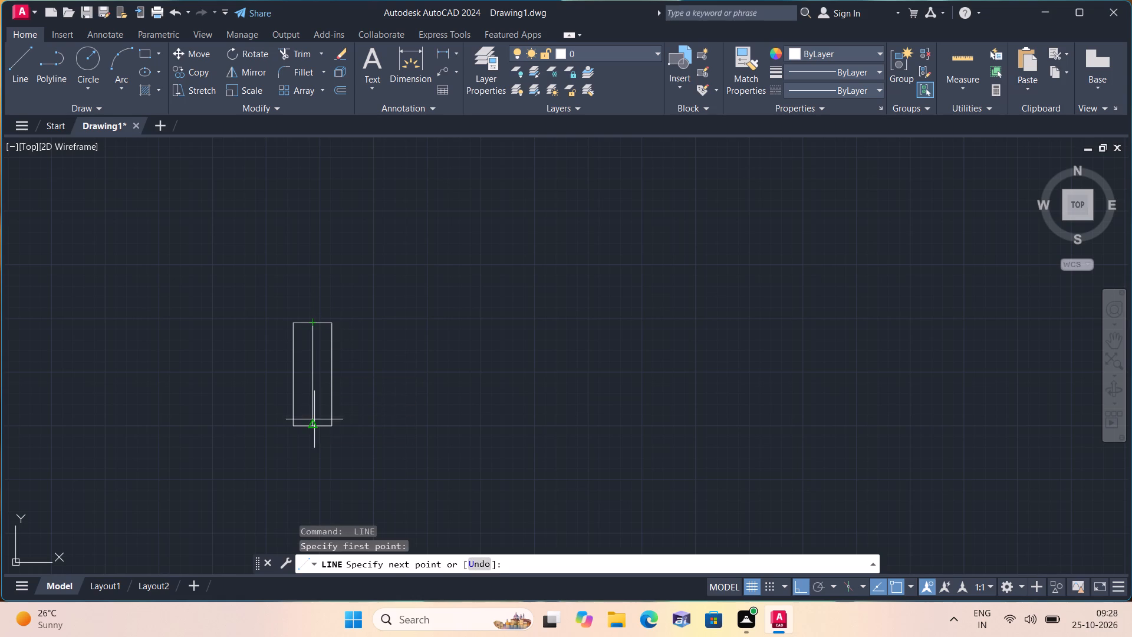
left_click(314, 424)
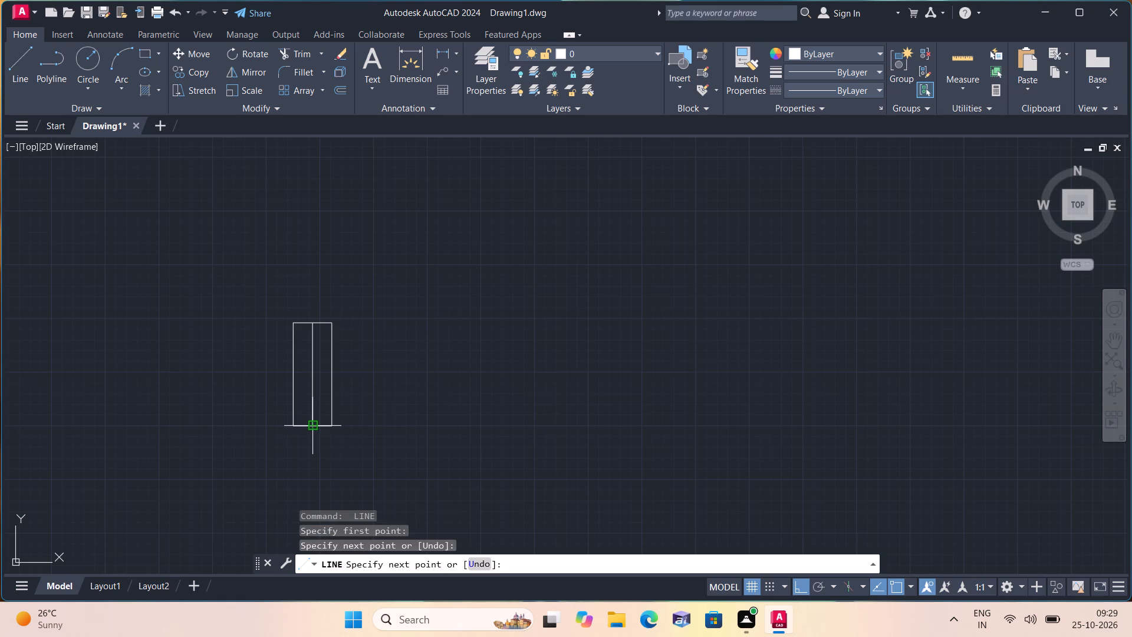
key("space")
Draw a vertical 5' by 9" rectangle of lines between the 2' symbol and the horizontal 5' symbol.
scroll(333, 418, "down", 2)
scroll(376, 396, "down", 1)
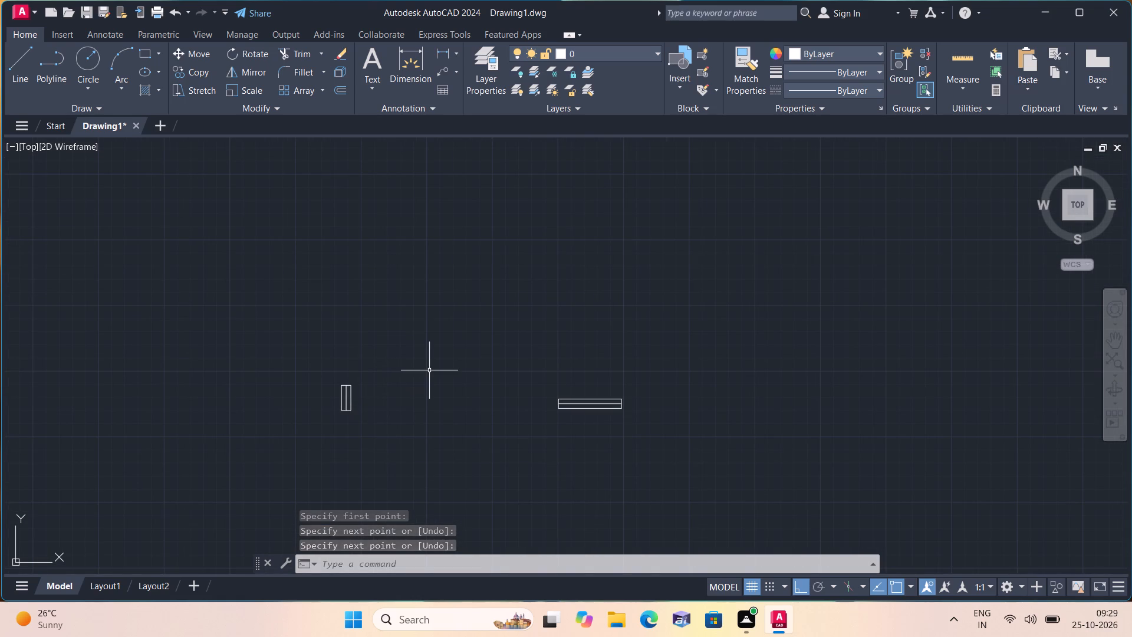
type("l")
key("space")
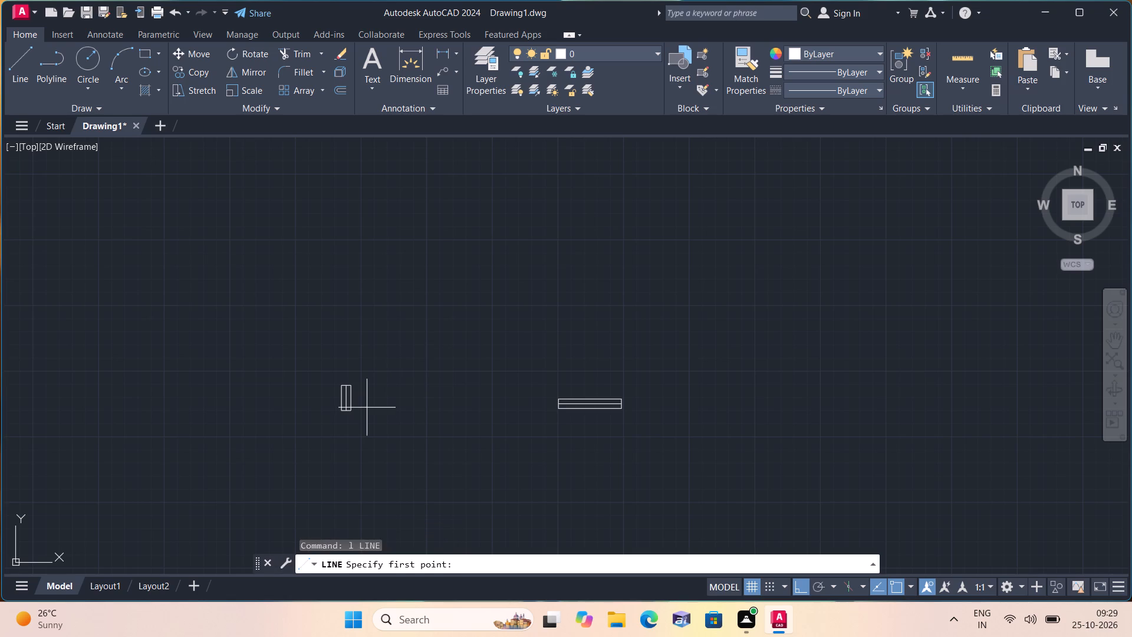
left_click_drag(397, 347, 404, 359)
type("5'")
key("space")
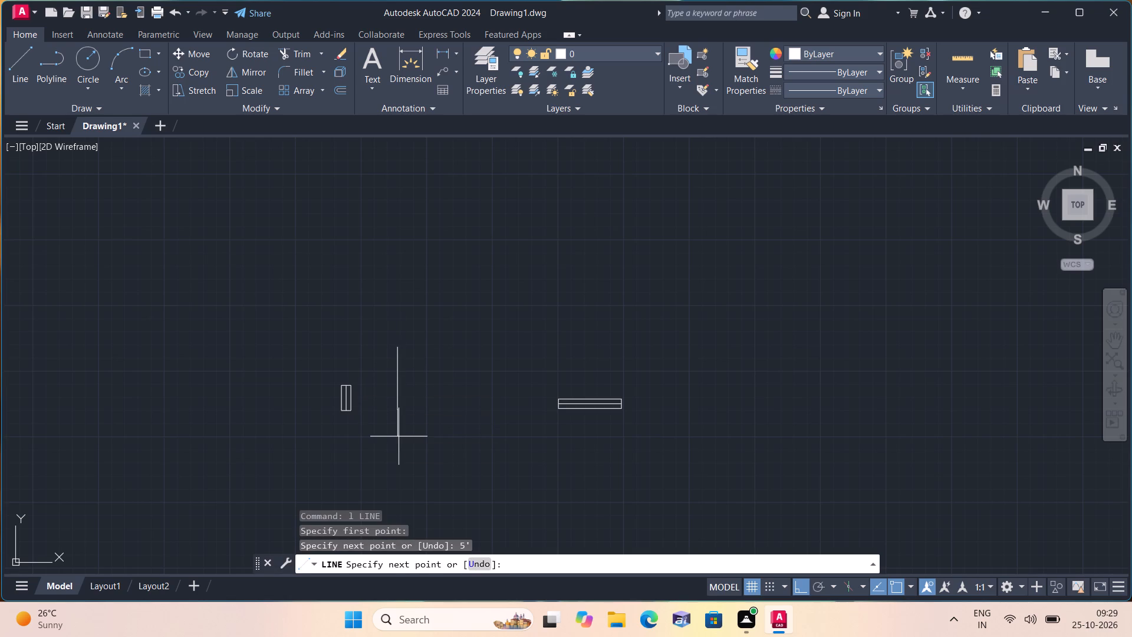
type("9\"")
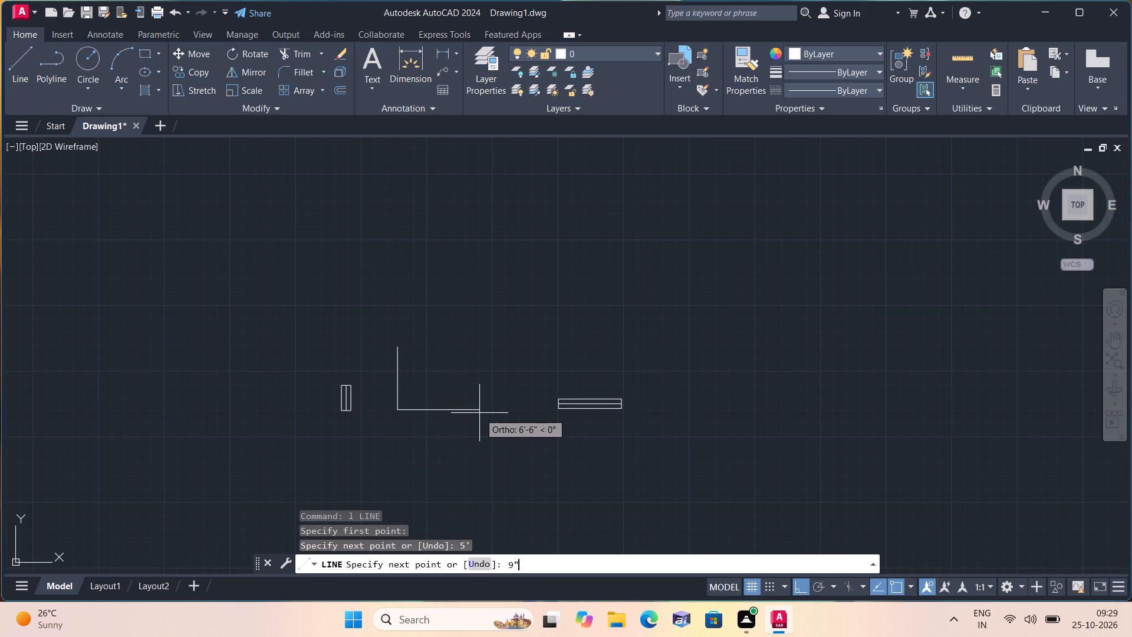
key("space")
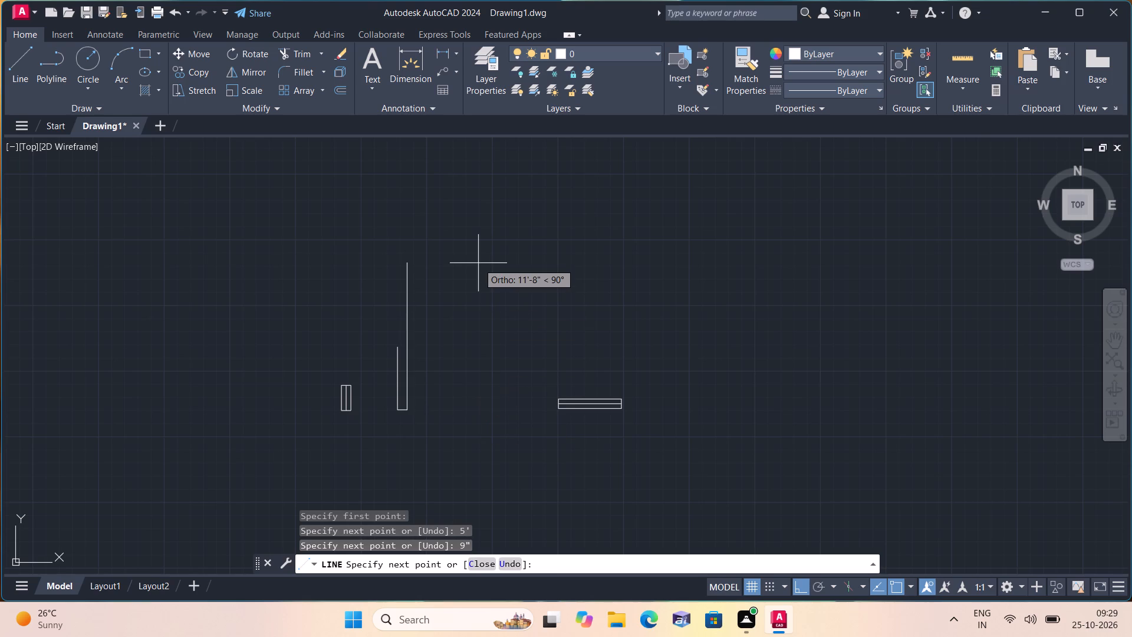
type("5'")
key("space")
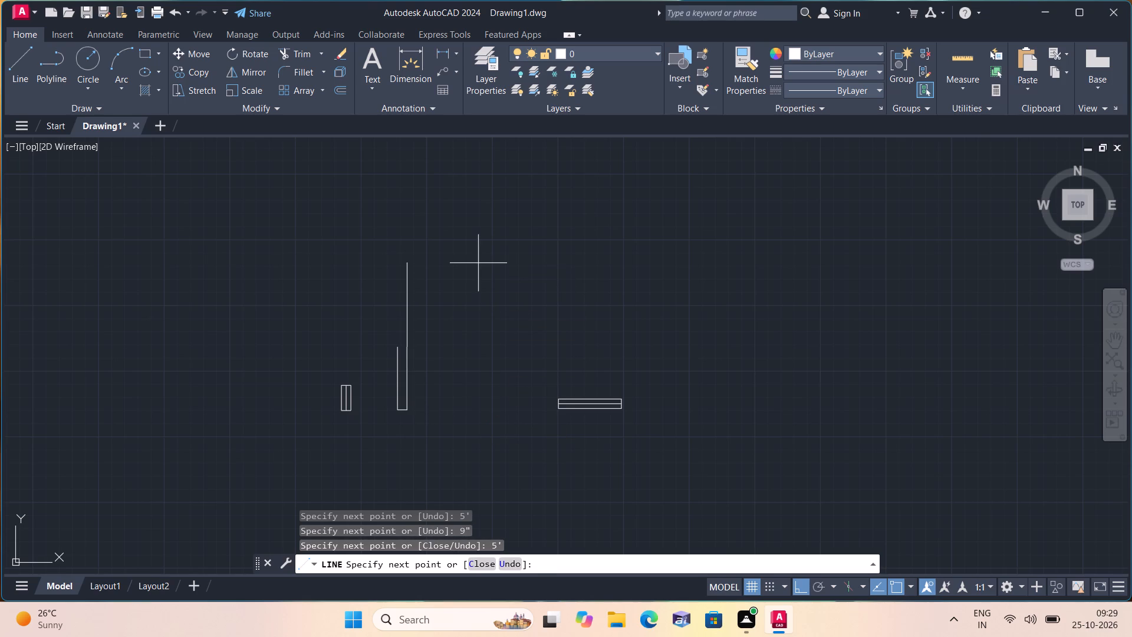
left_click(397, 345)
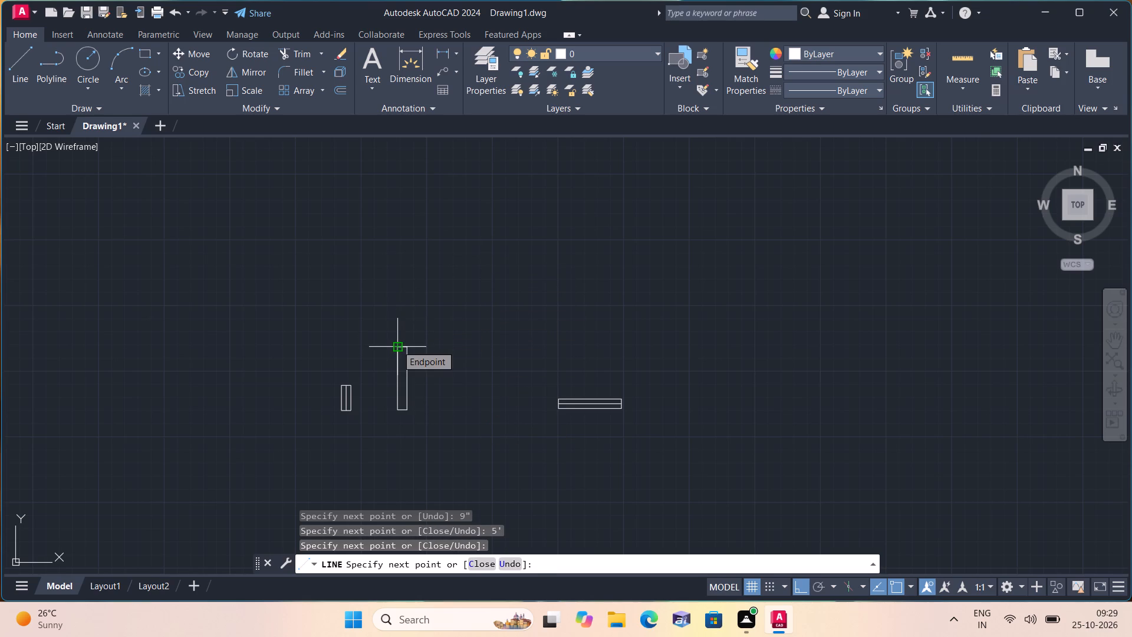
key("space")
Draw a vertical centreline through the upright 5' by 9" rectangle, joining the midpoints of its short sides.
scroll(410, 353, "up", 2)
key("space")
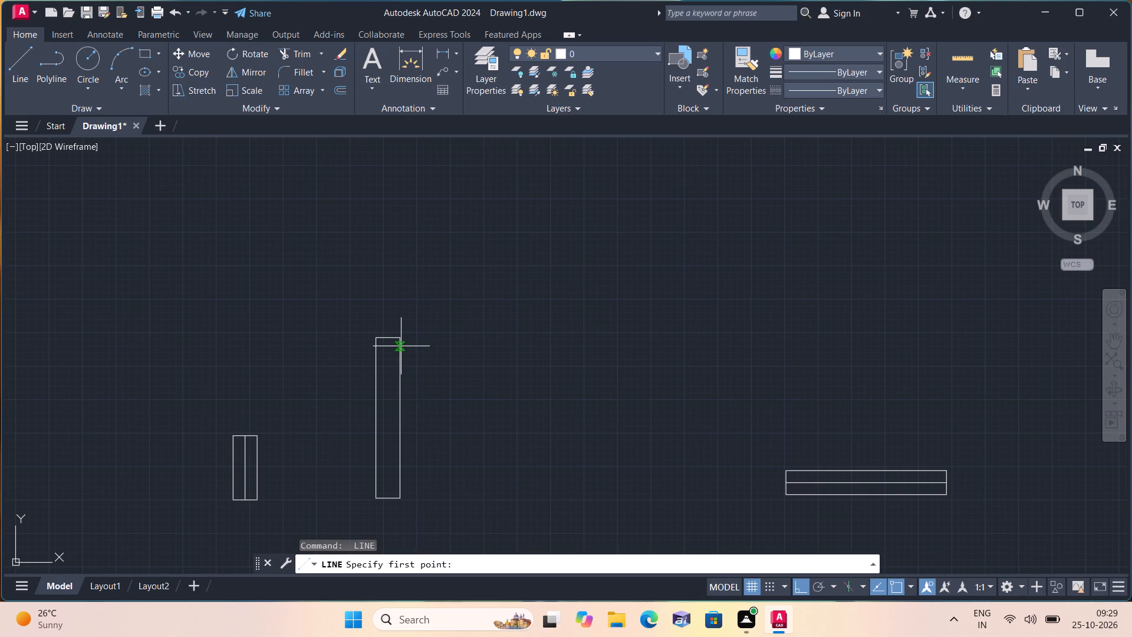
left_click(385, 336)
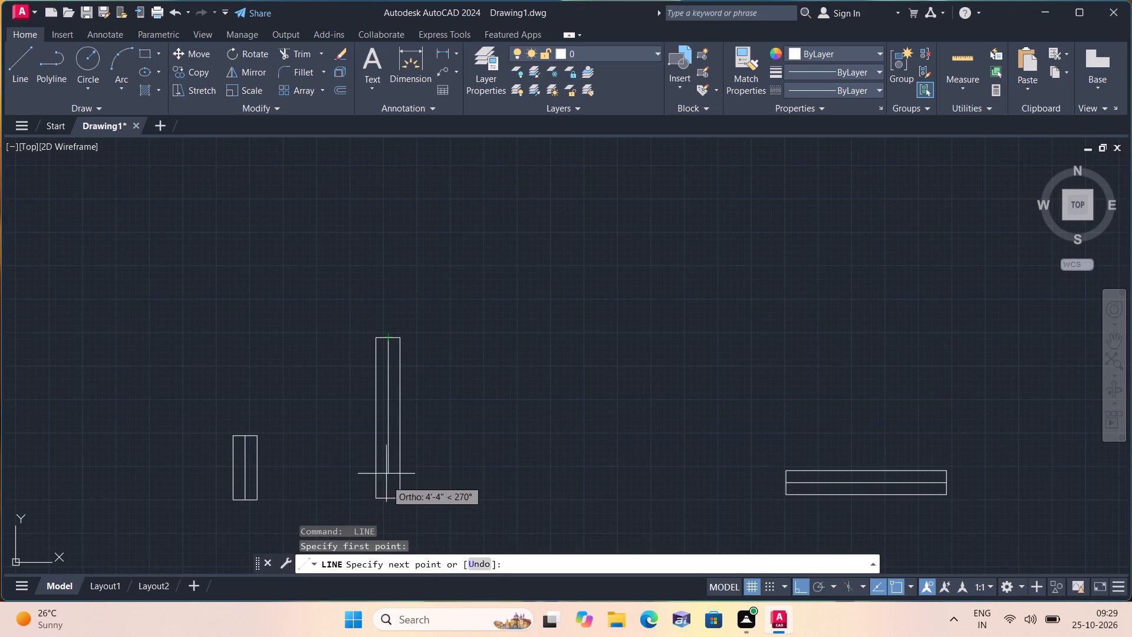
left_click(387, 496)
key("space")
With Ortho off, copy the horizontal 5' window symbol by its lower midpoint into the north wall at the Master Bedroom and the Kid's Bedroom.
scroll(569, 447, "down", 2)
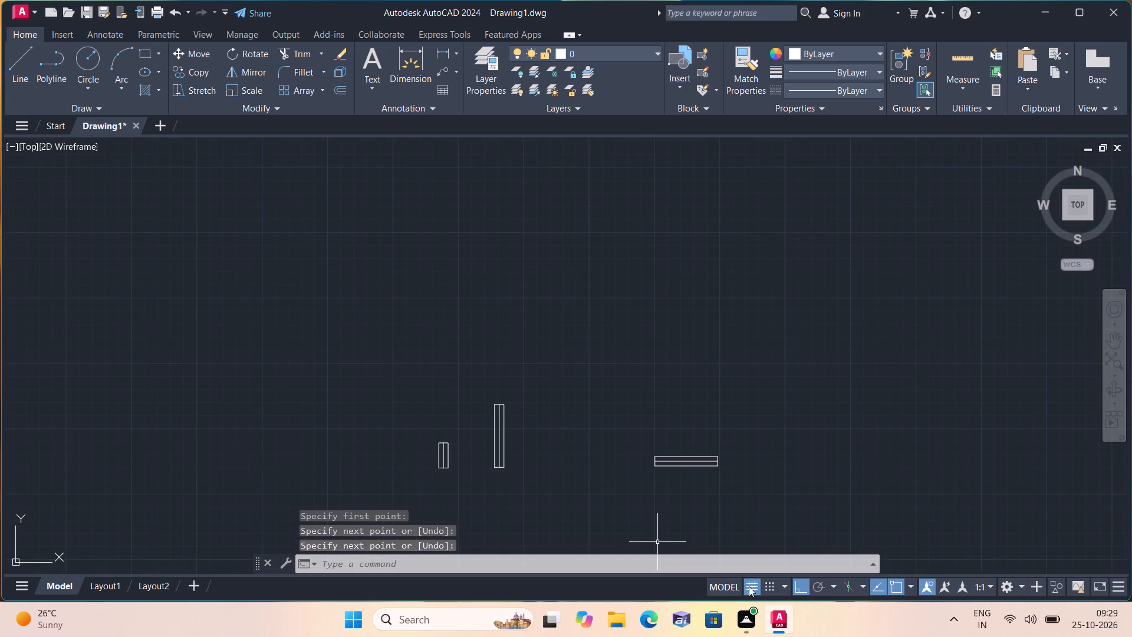
left_click(800, 582)
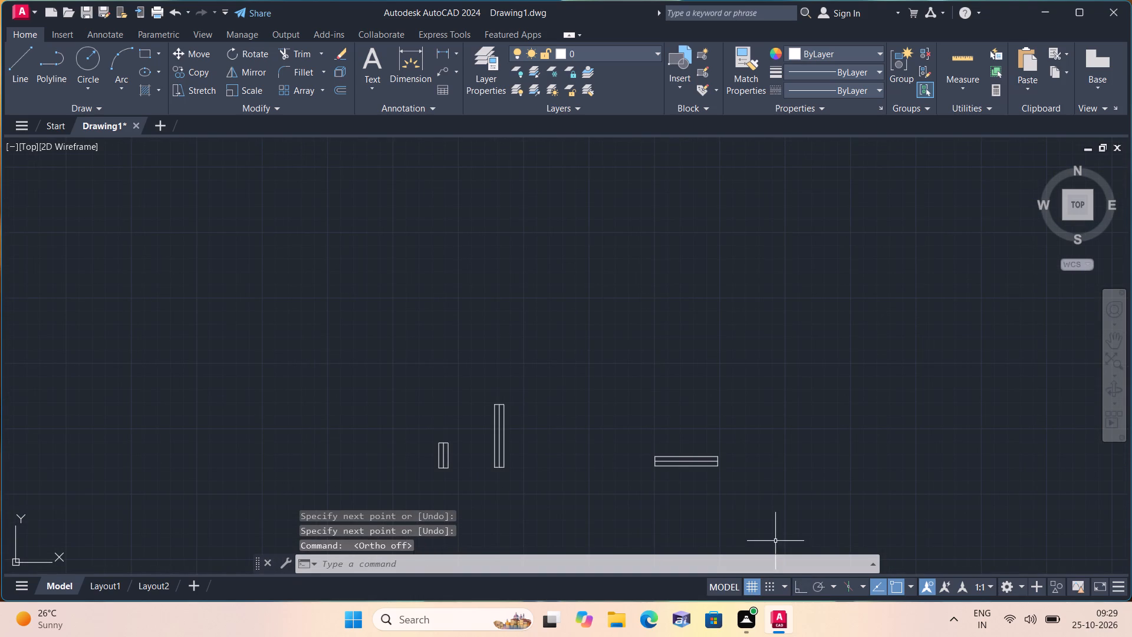
scroll(768, 539, "down", 2)
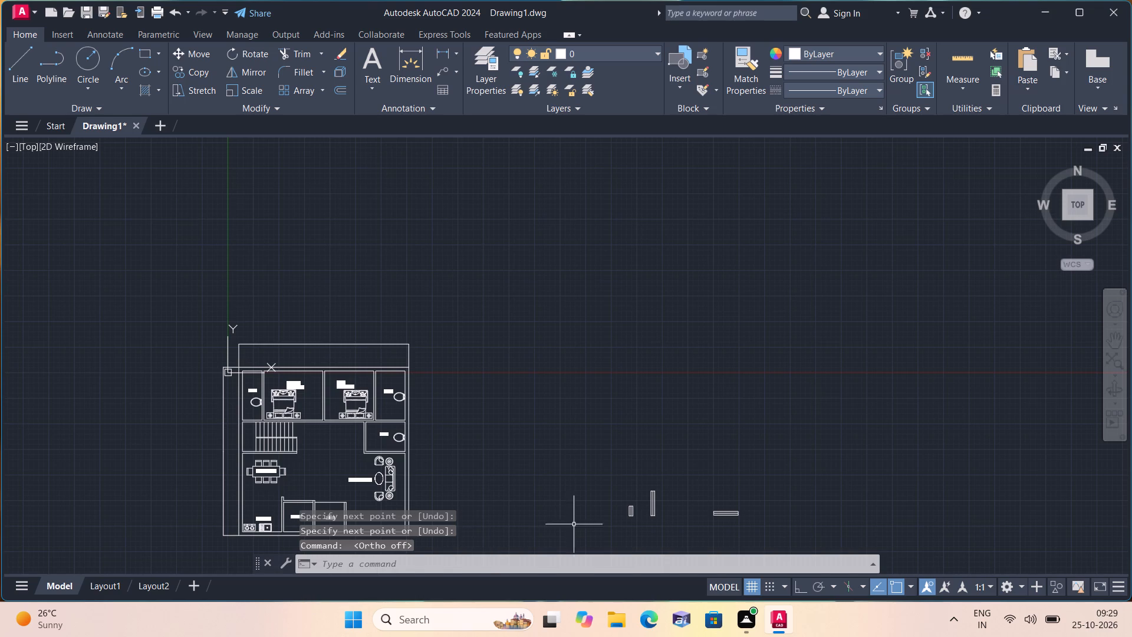
middle_click_drag(578, 478, 600, 401)
scroll(600, 402, "up", 1)
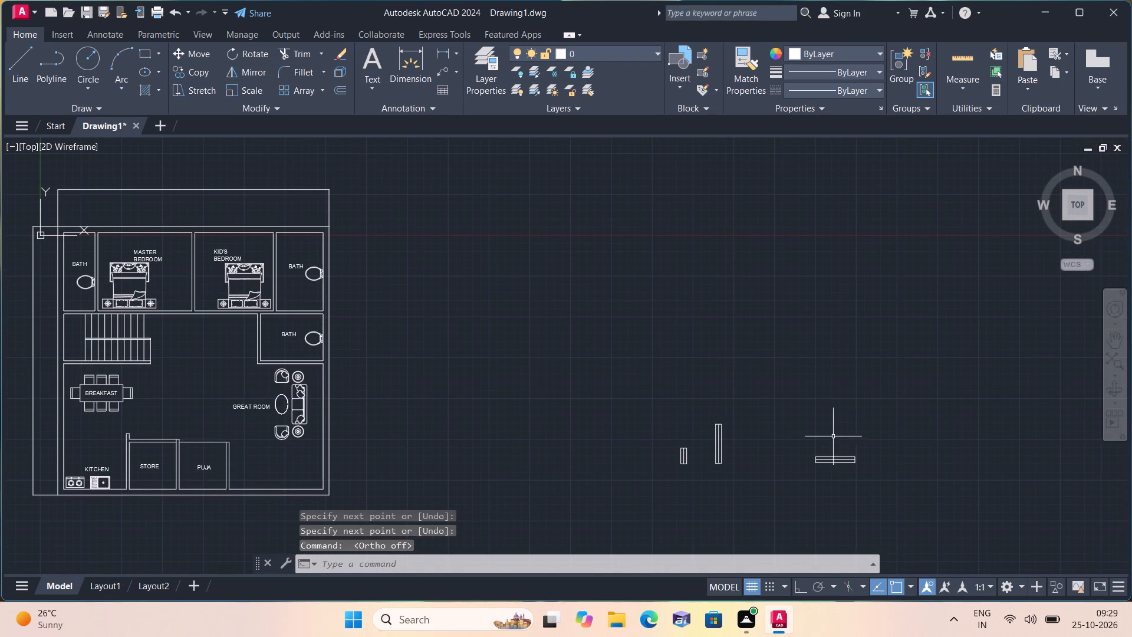
left_click(797, 436)
left_click(930, 491)
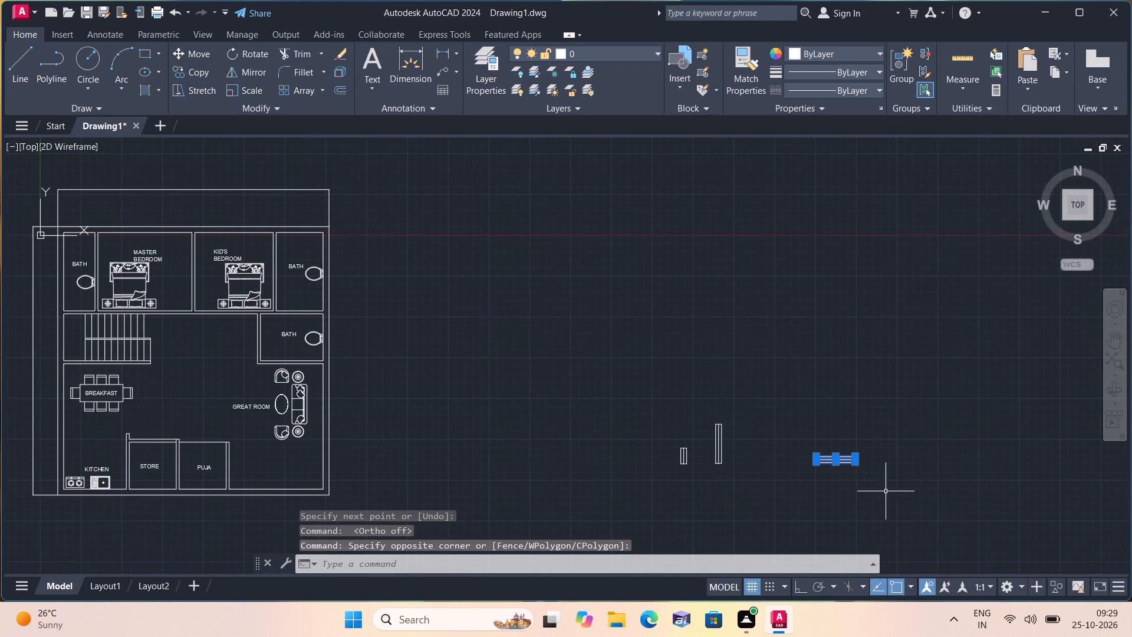
left_click(198, 74)
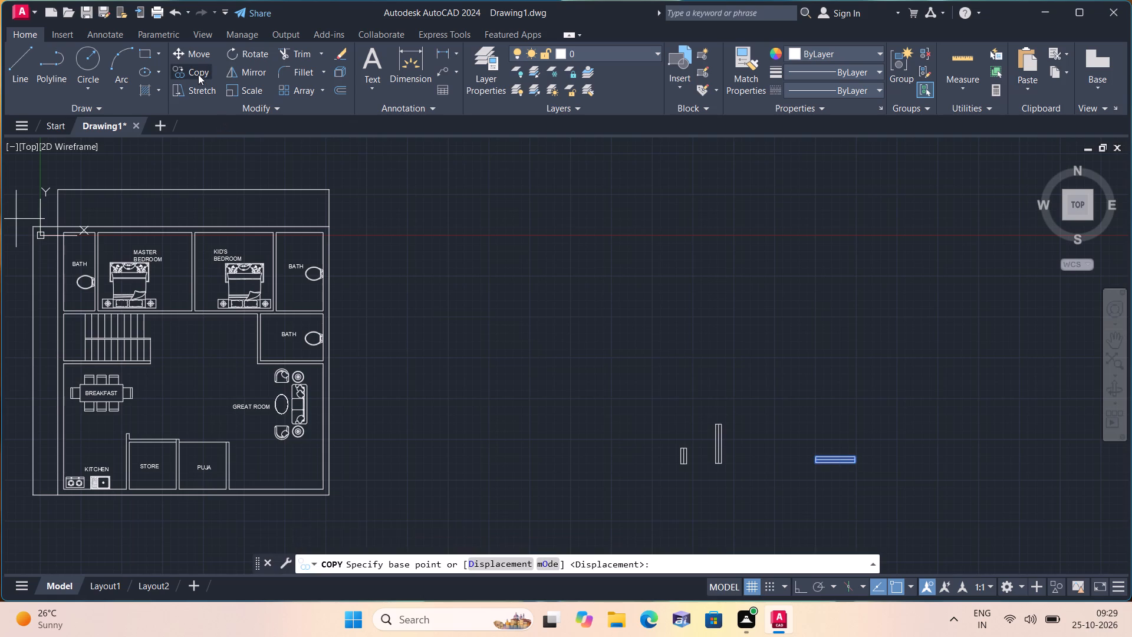
left_click(834, 464)
scroll(506, 311, "down", 1)
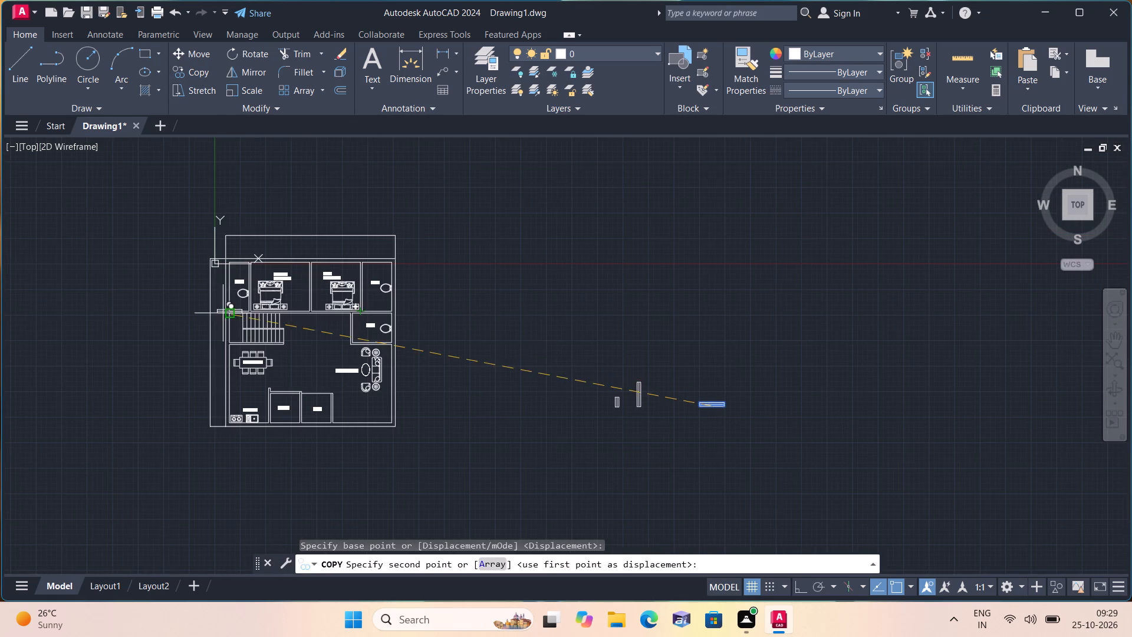
scroll(269, 275, "up", 2)
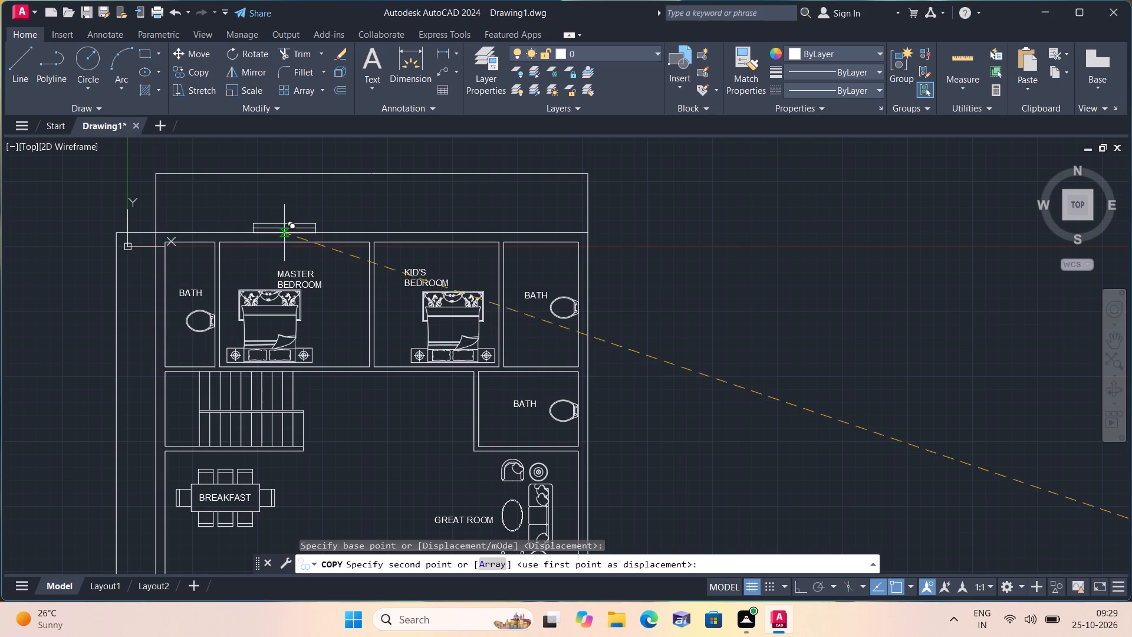
left_click(297, 241)
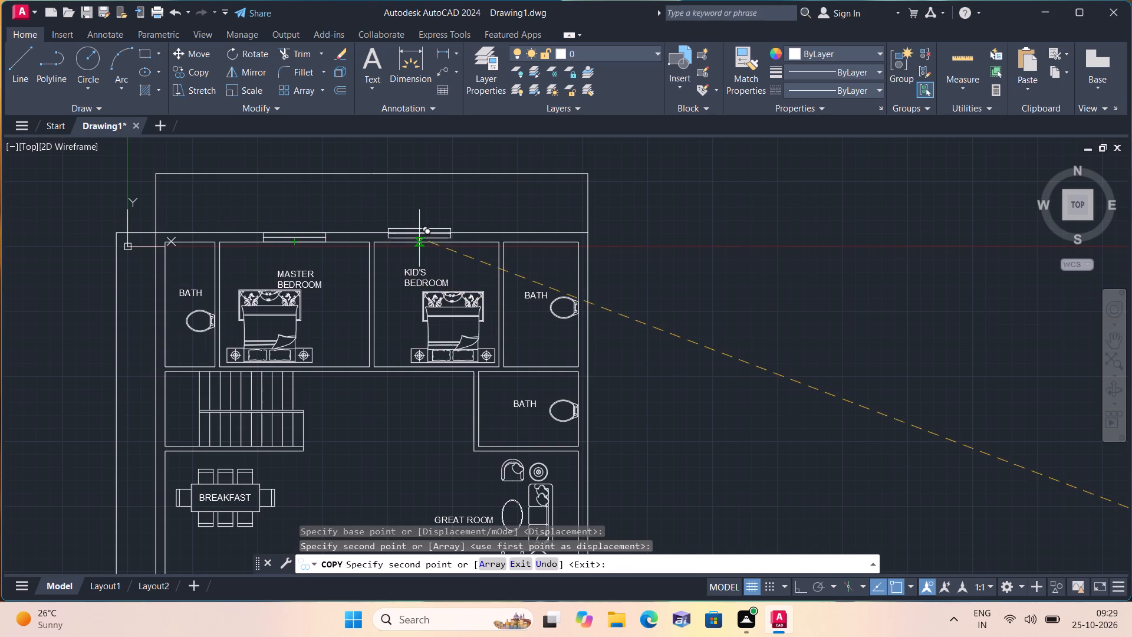
left_click(439, 243)
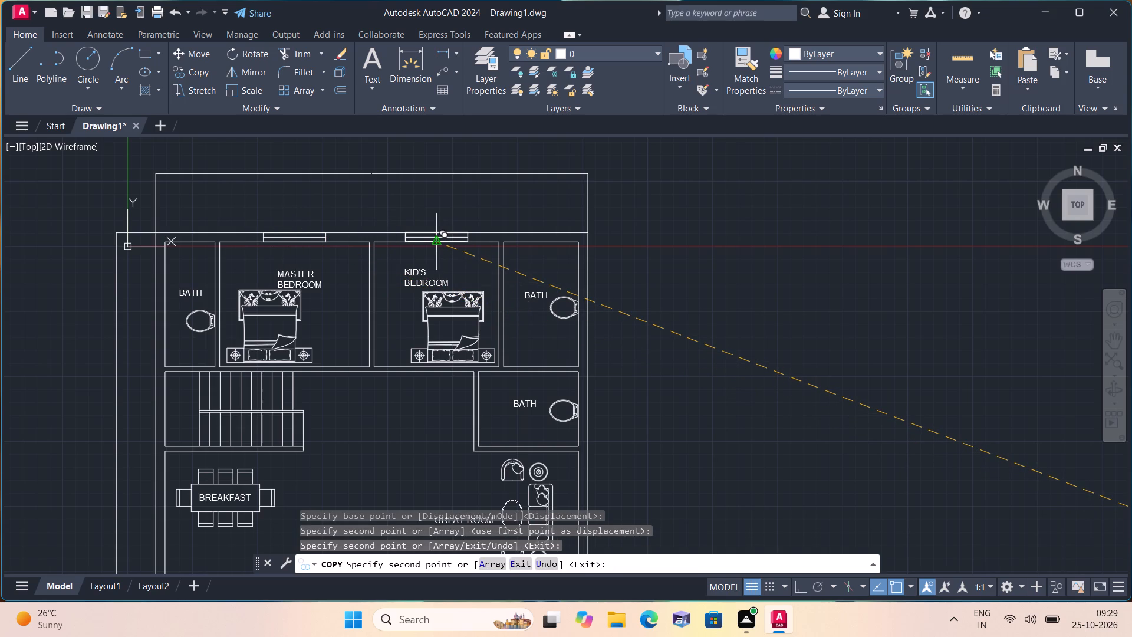
key("Escape")
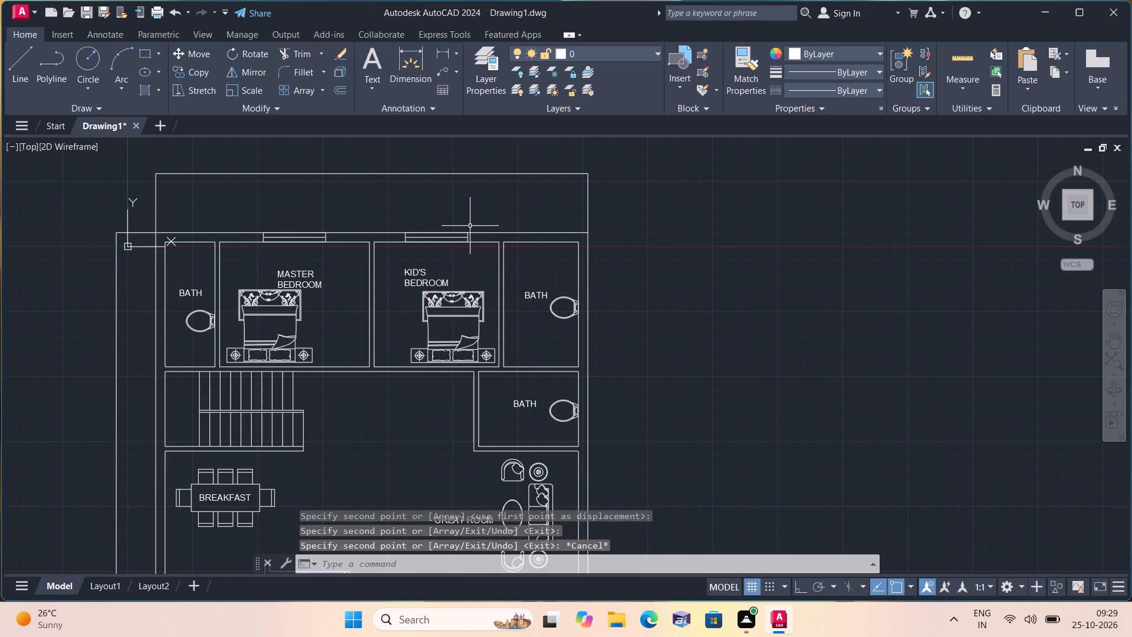
scroll(501, 218, "down", 2)
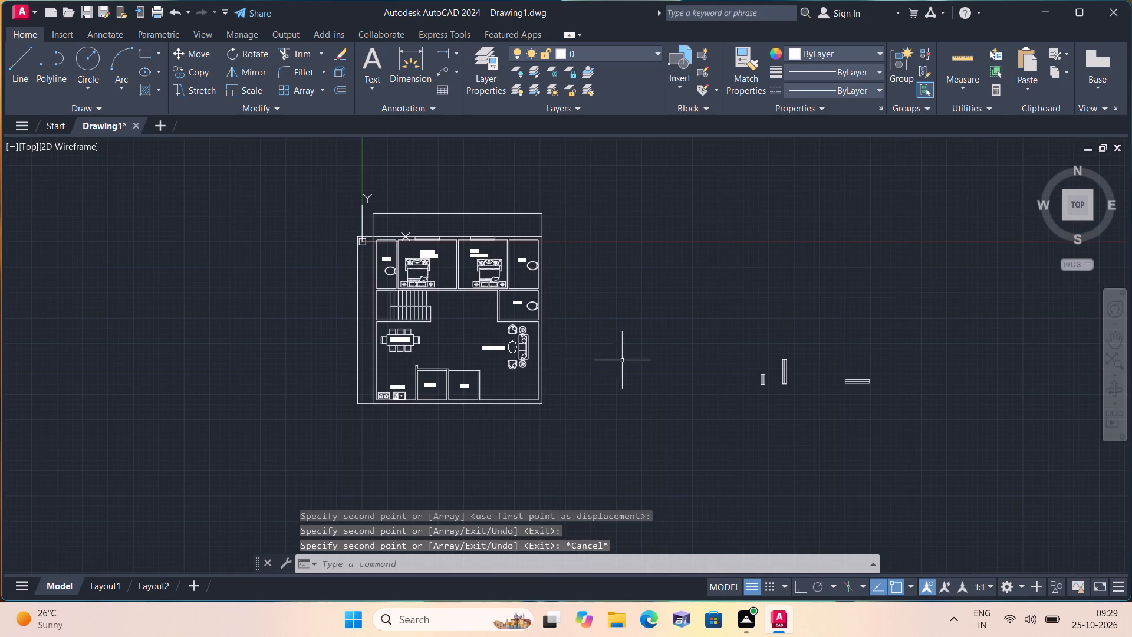
Copy the horizontal 5' window symbol by its upper midpoint into the south wall at the Great Room, Puja, Store and Kitchen.
scroll(867, 377, "up", 1)
left_click_drag(793, 367, 798, 372)
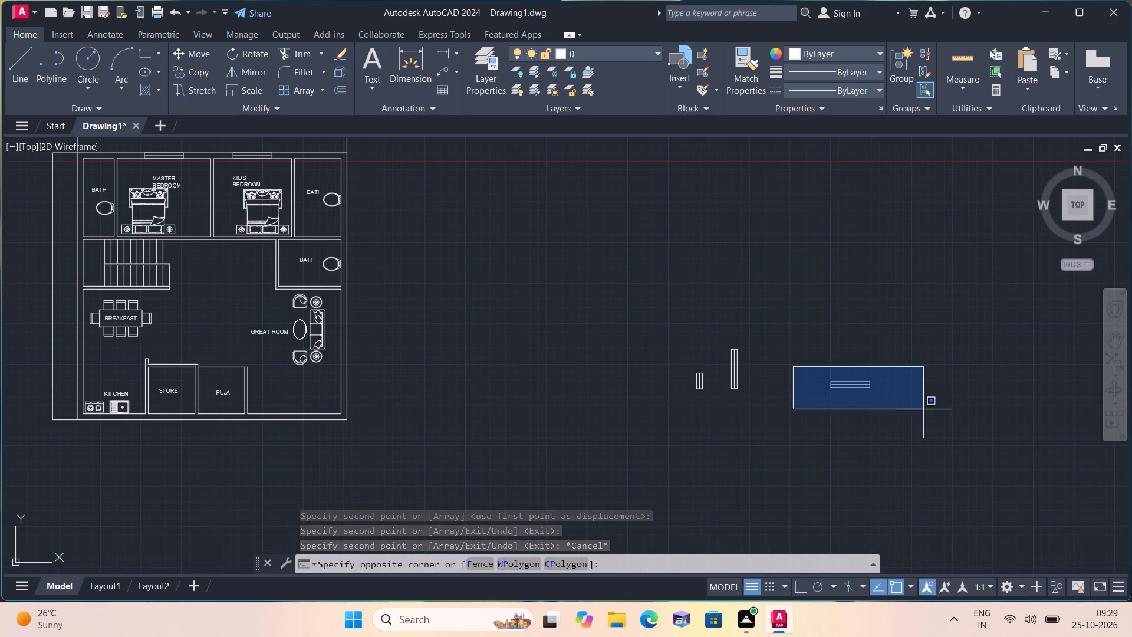
left_click(944, 414)
left_click(190, 73)
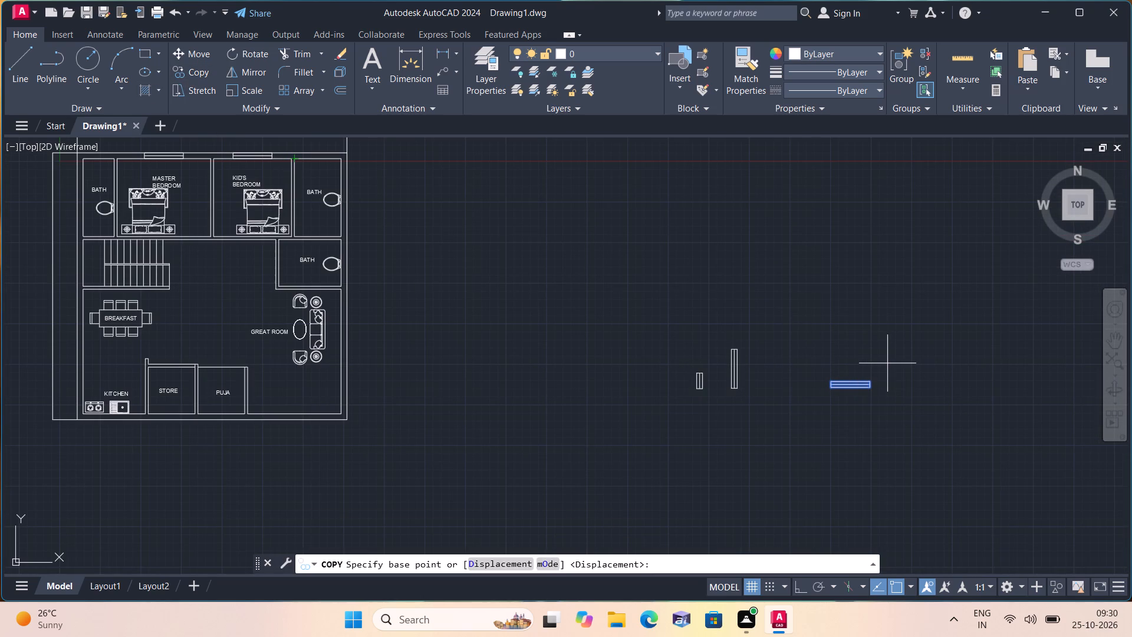
left_click(851, 383)
scroll(187, 421, "up", 2)
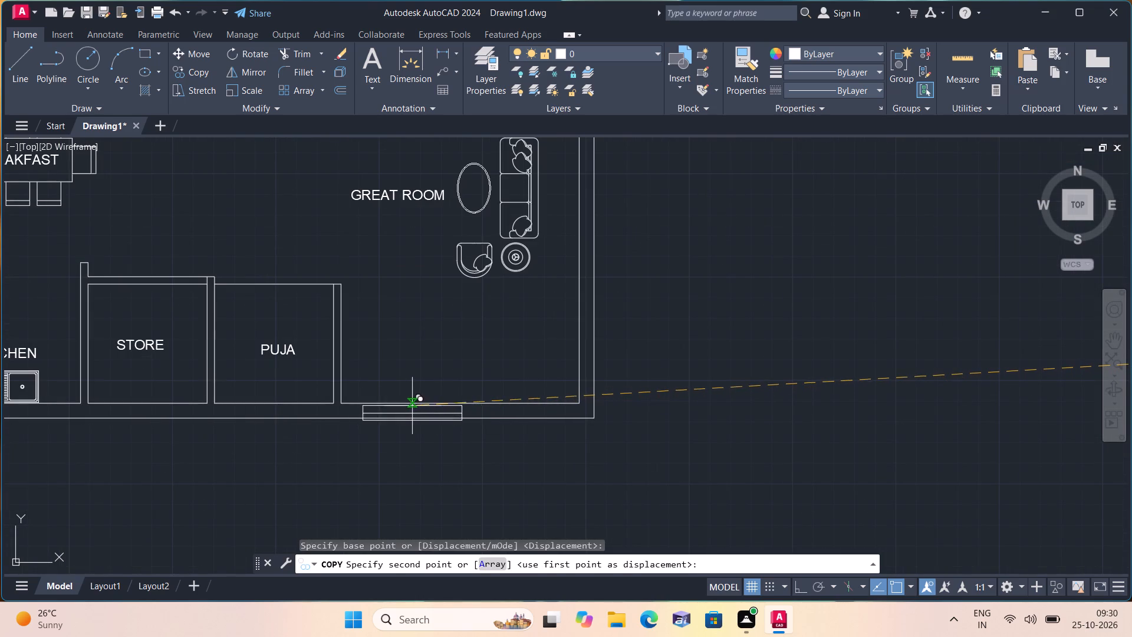
left_click(419, 403)
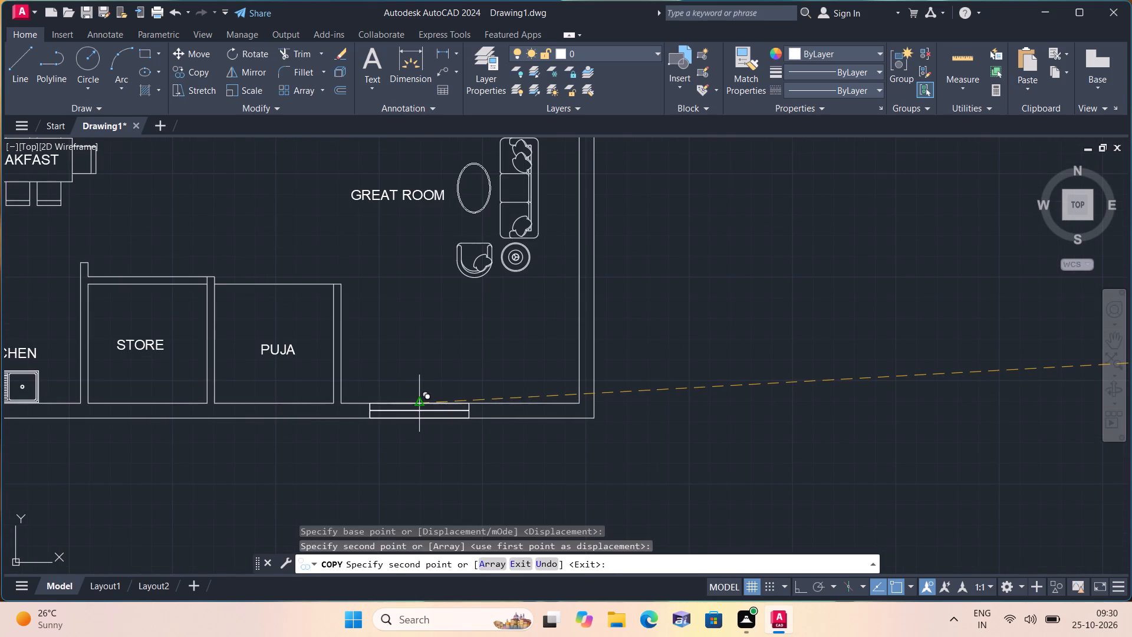
left_click(275, 400)
scroll(277, 394, "down", 1)
middle_click_drag(281, 386, 337, 354)
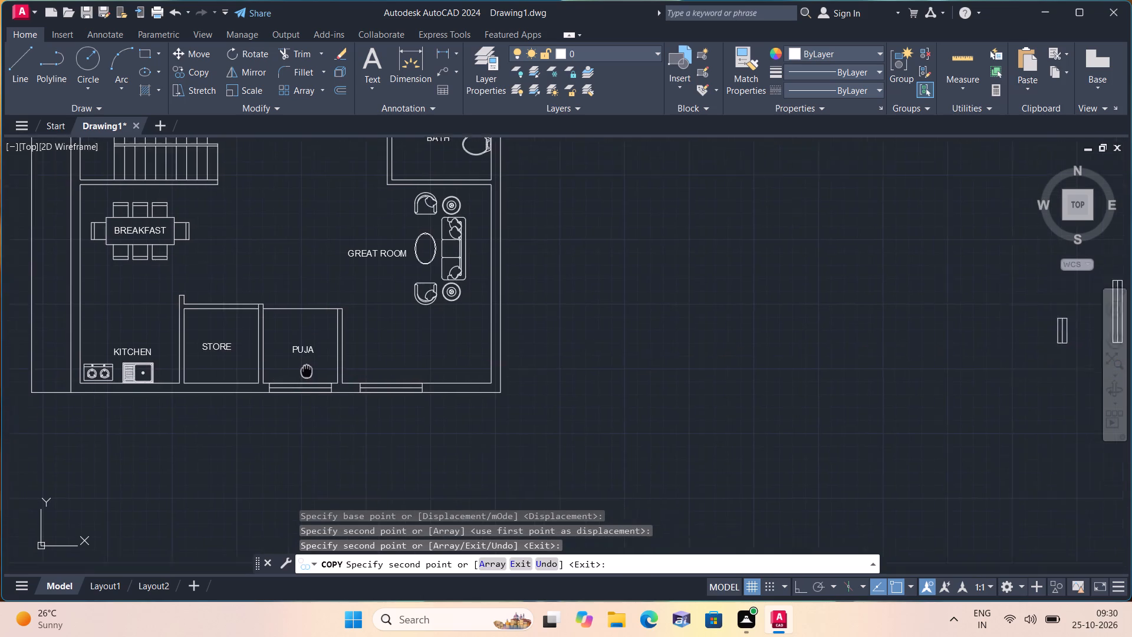
middle_click_drag(337, 354, 370, 349)
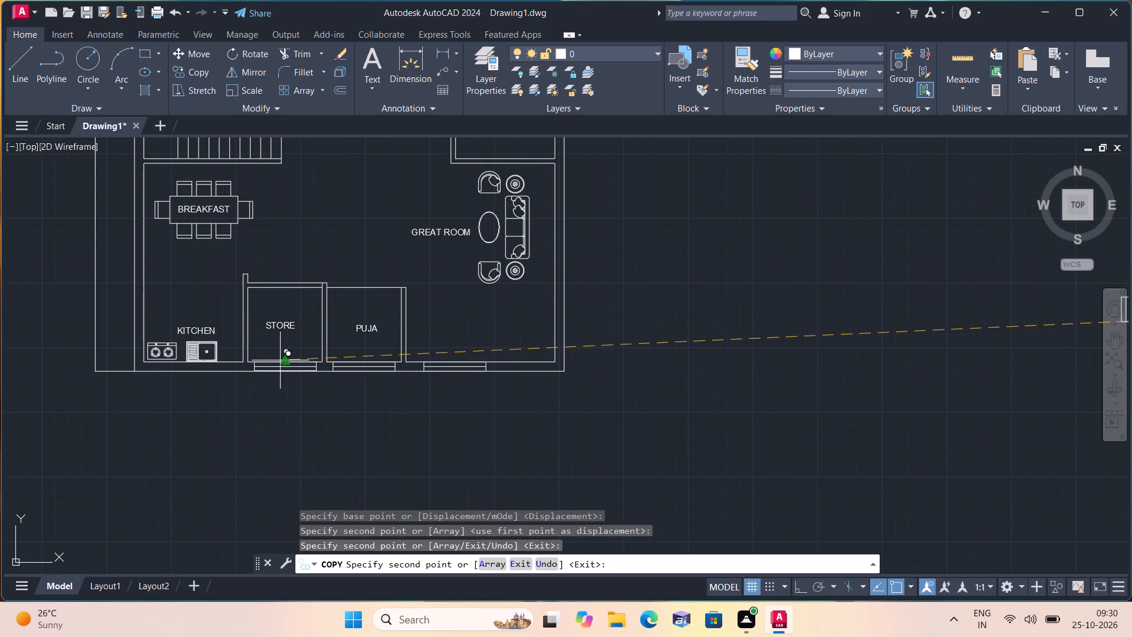
left_click(284, 362)
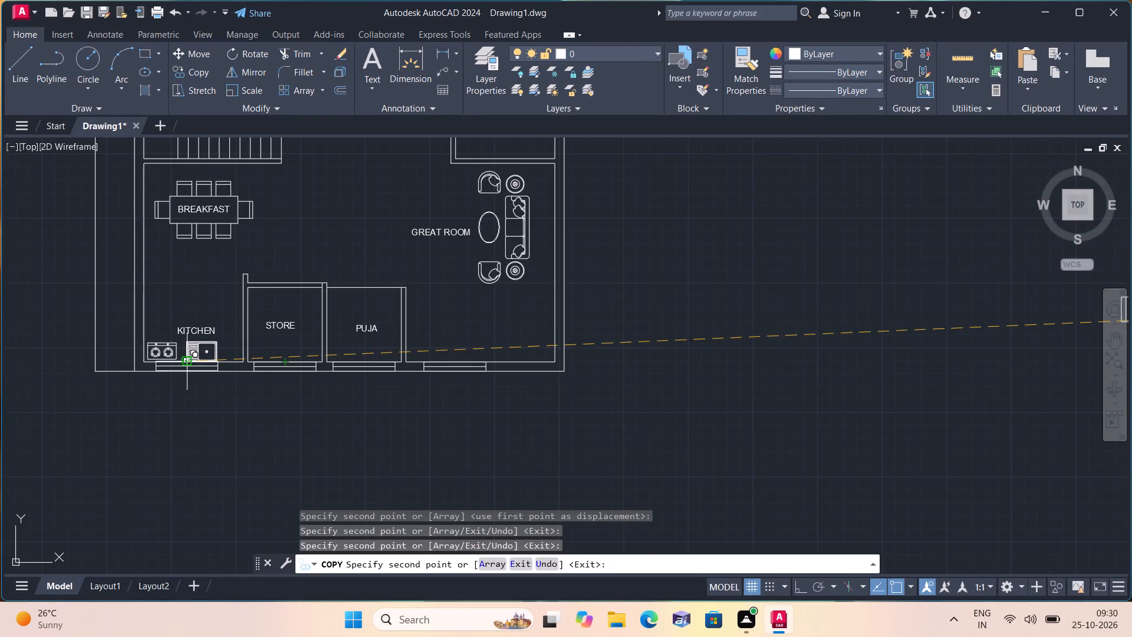
scroll(190, 365, "up", 2)
left_click(194, 360)
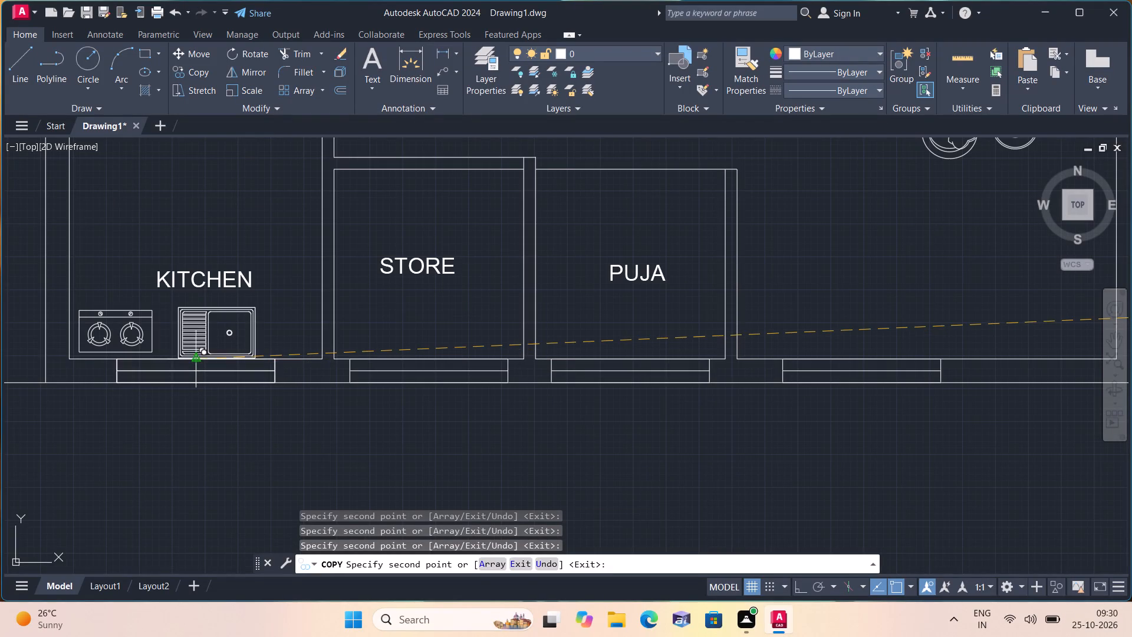
scroll(208, 332, "down", 3)
key("Escape")
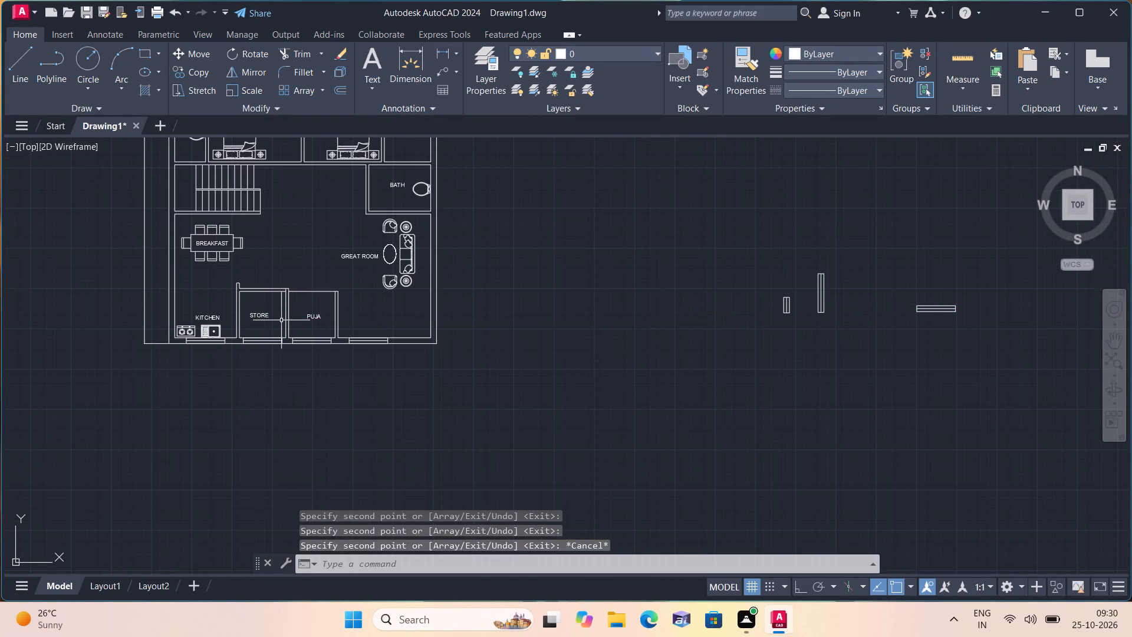
Copy the upright 5' window symbol by its east-side midpoint into the west wall beside the staircase and the Breakfast area.
scroll(354, 352, "down", 2)
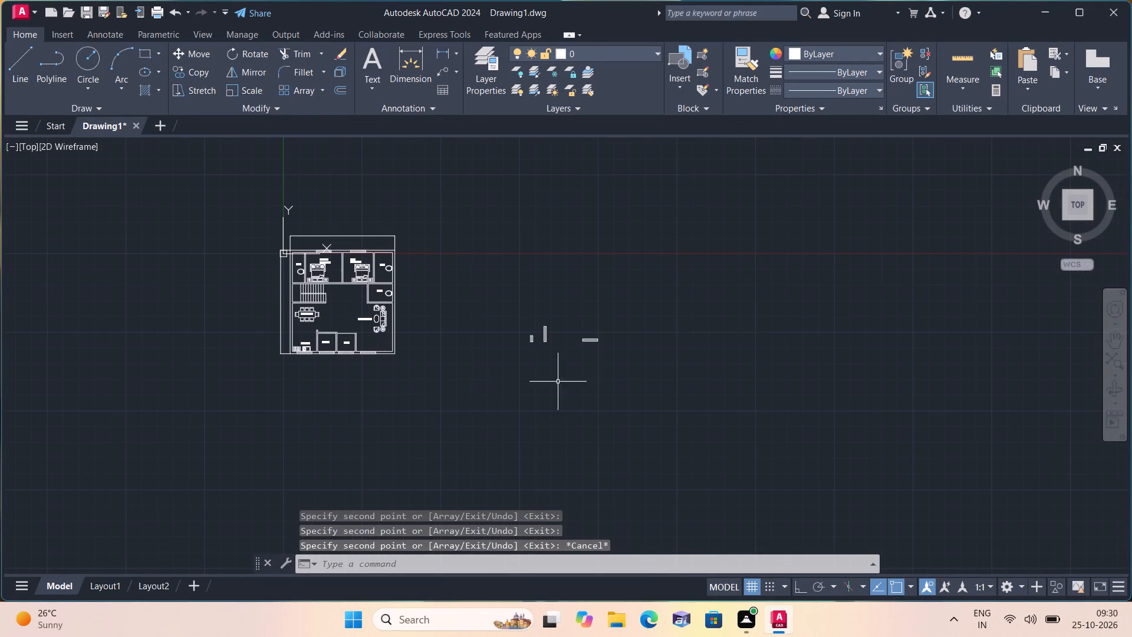
scroll(554, 318, "up", 2)
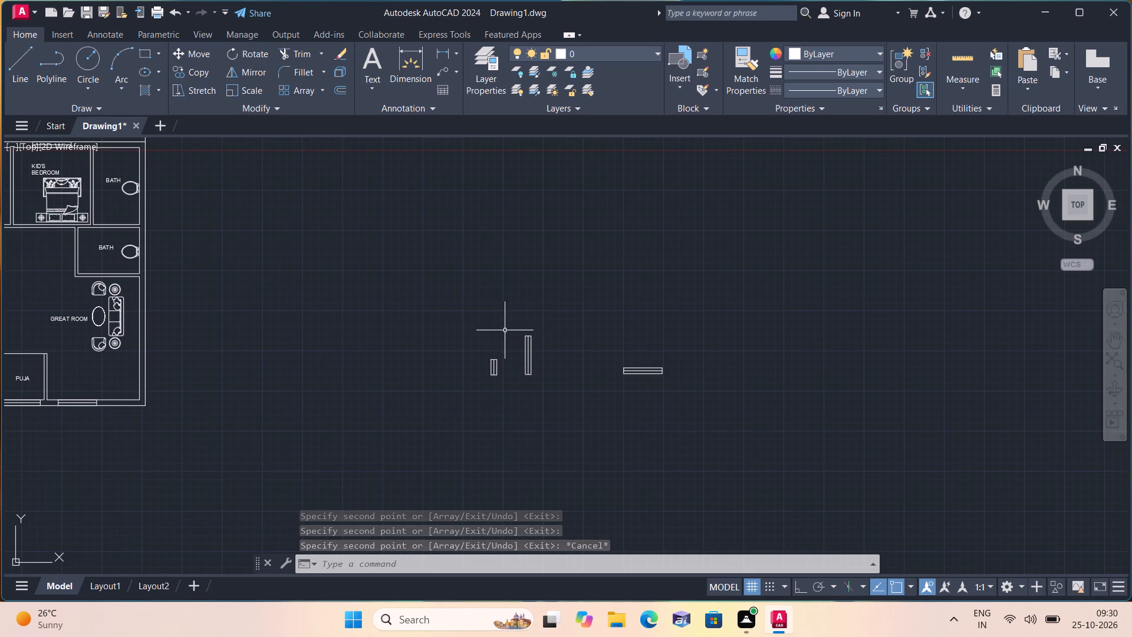
left_click(502, 329)
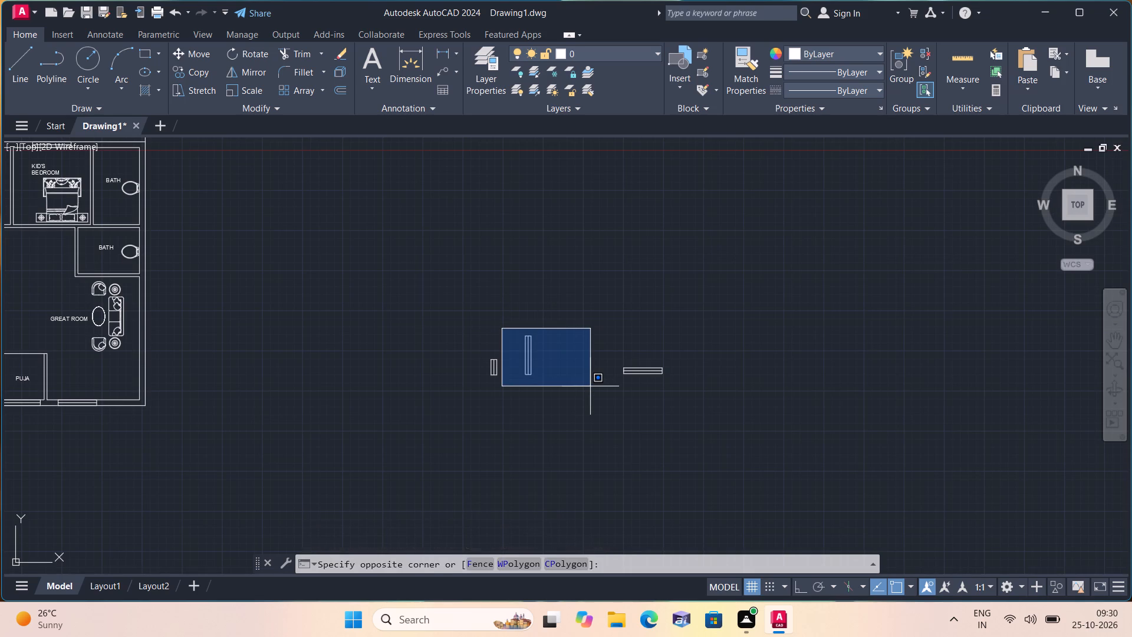
left_click(590, 386)
left_click(193, 71)
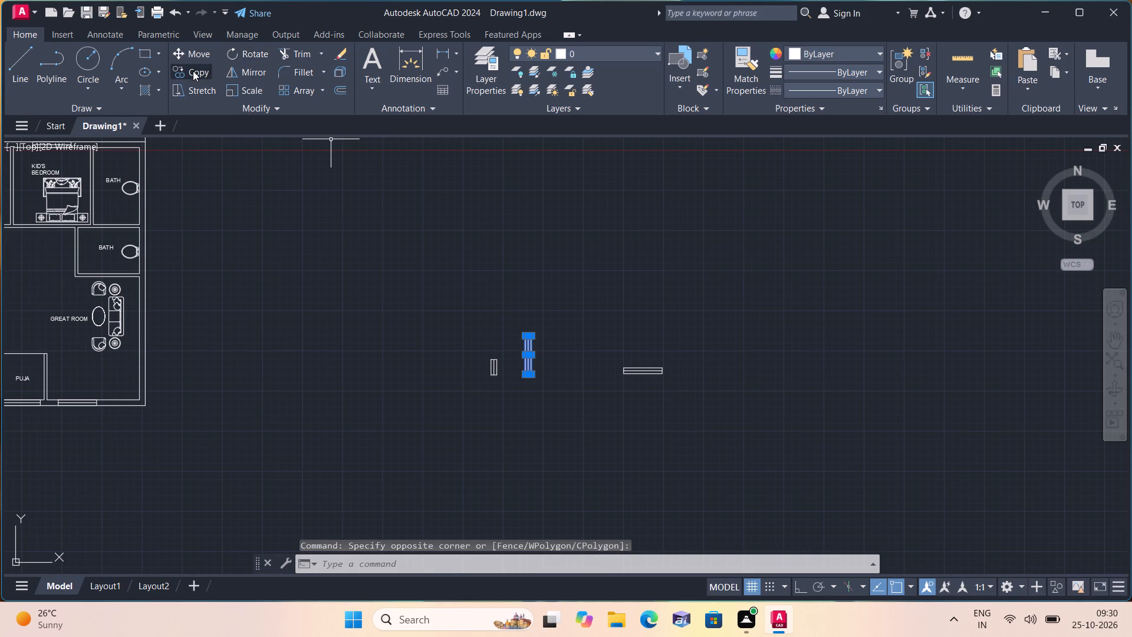
left_click(534, 353)
scroll(538, 345, "down", 3)
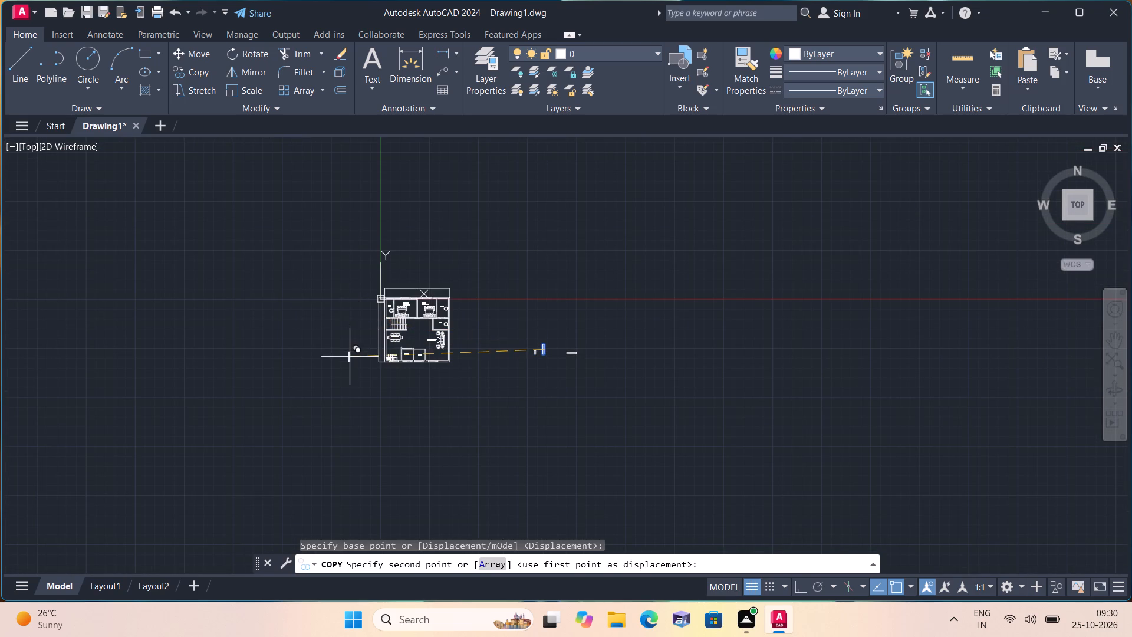
scroll(343, 336, "up", 2)
scroll(439, 285, "up", 2)
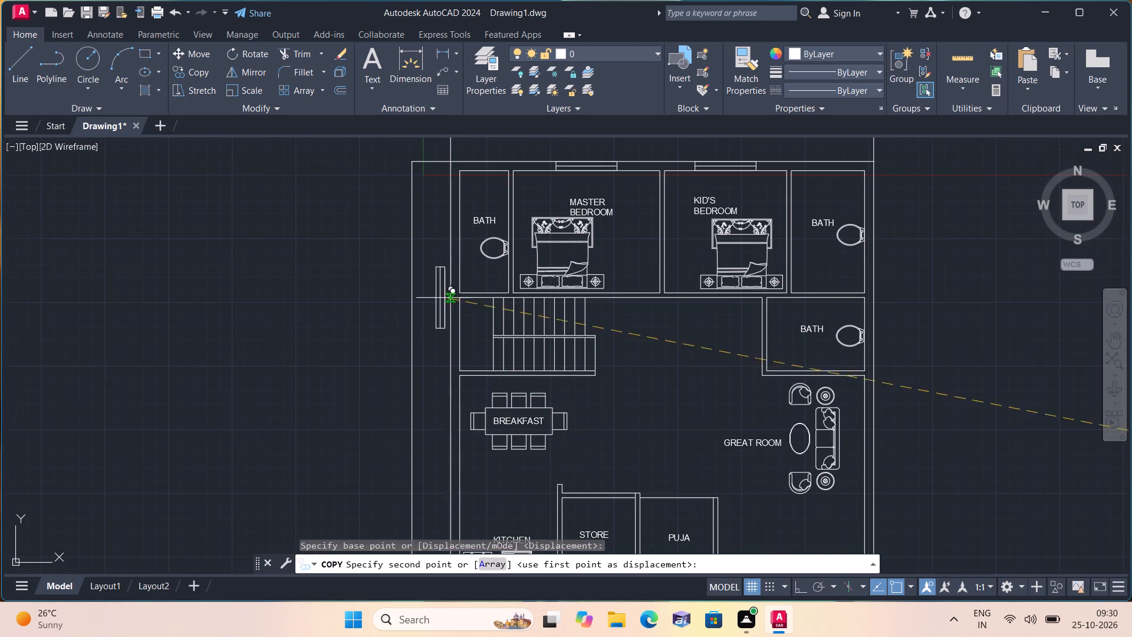
left_click(462, 337)
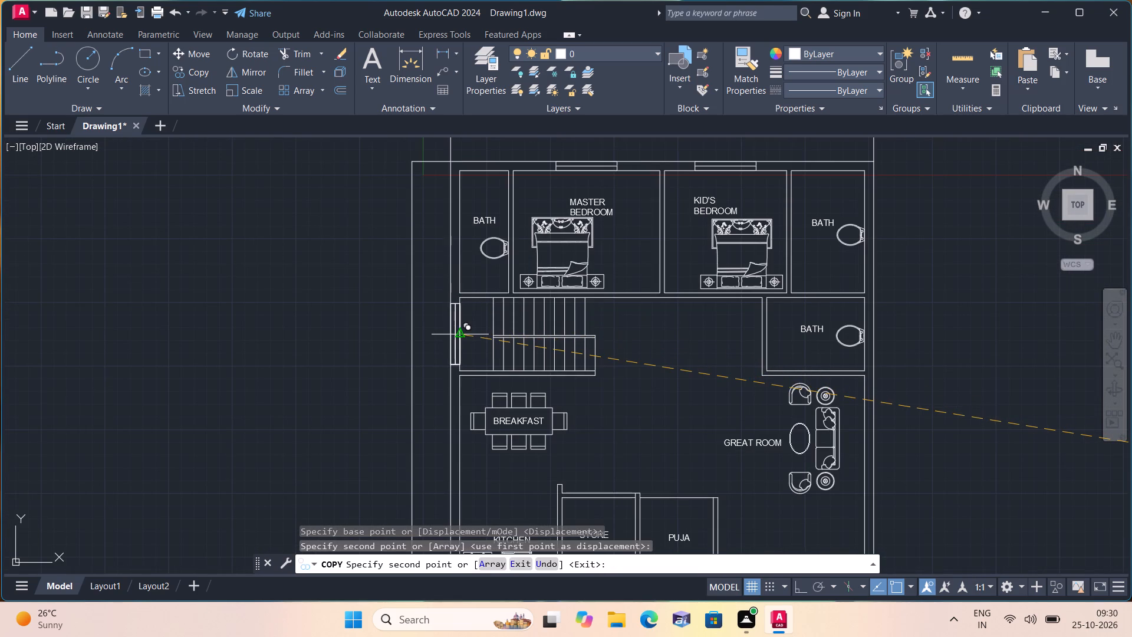
left_click(459, 434)
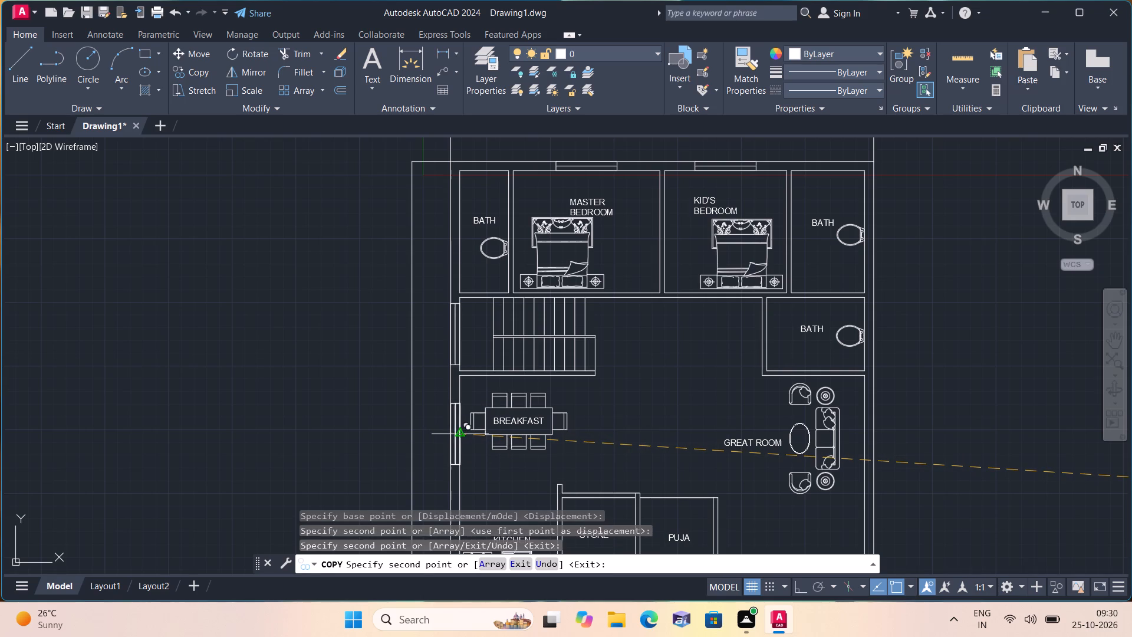
key("Escape")
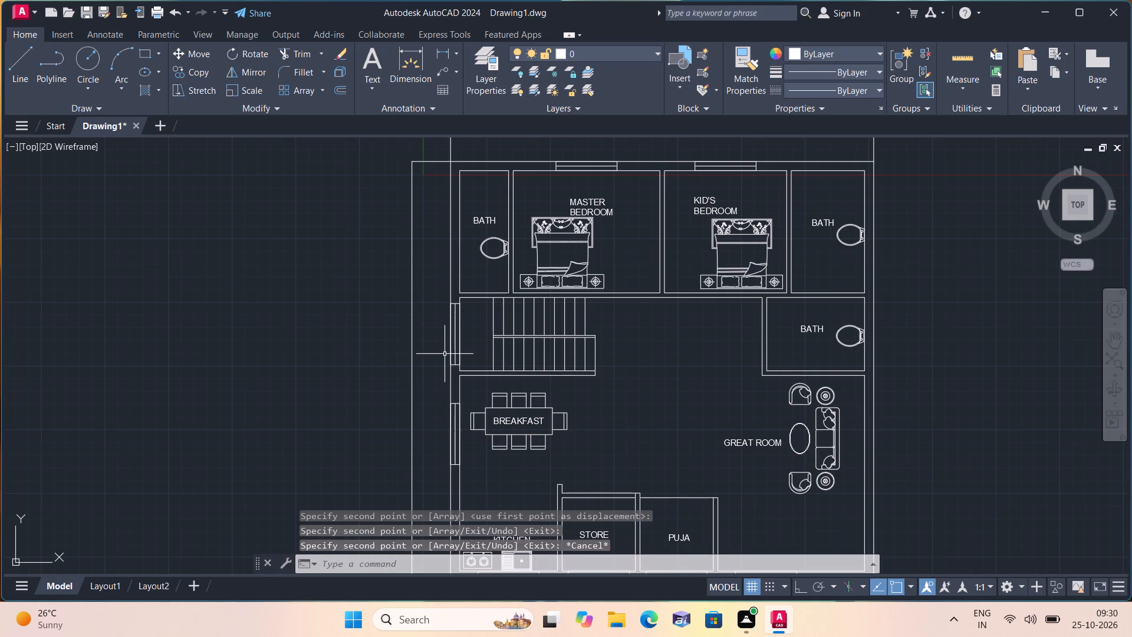
Copy the 2' window symbol by its west-side midpoint into the east wall at the two baths along that wall.
scroll(449, 366, "down", 2)
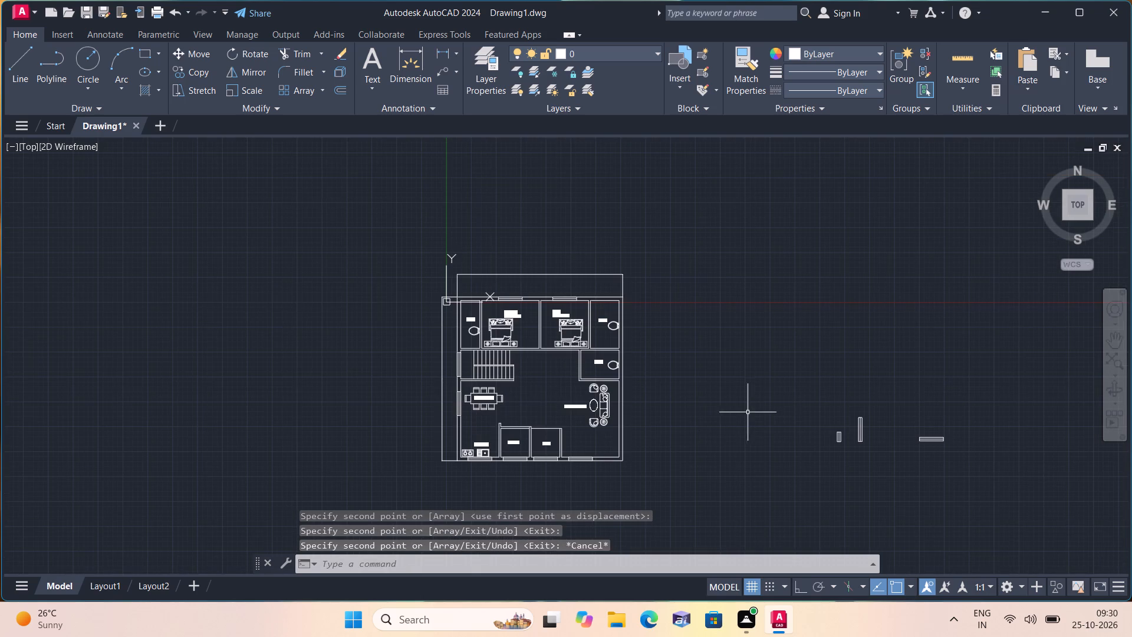
scroll(830, 439, "up", 2)
left_click_drag(862, 455, 861, 449)
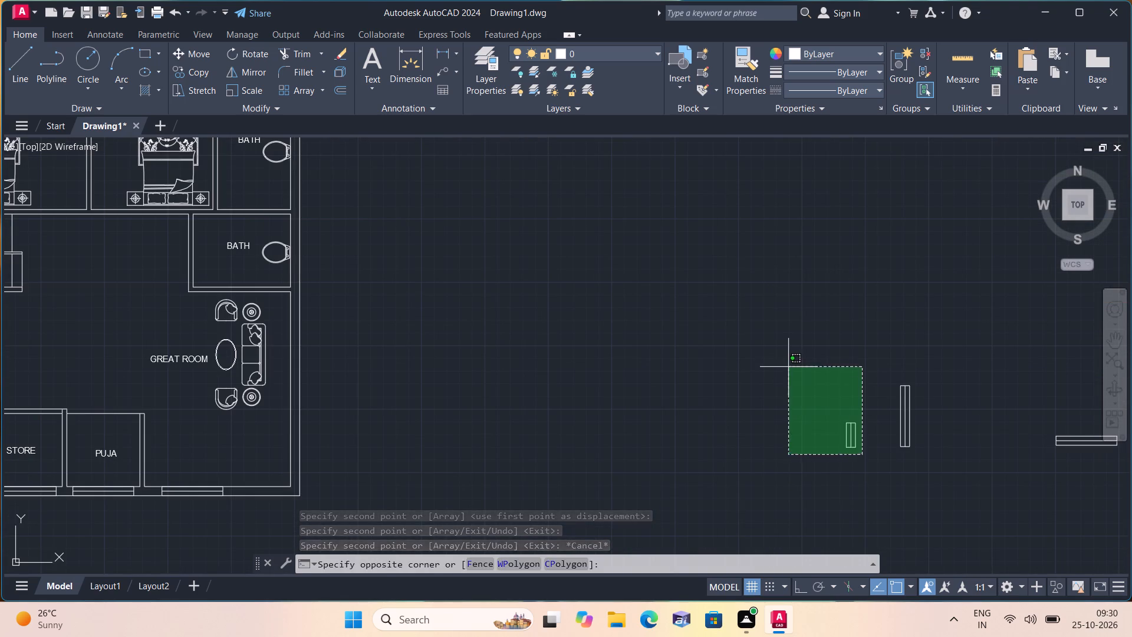
left_click(788, 367)
left_click(182, 73)
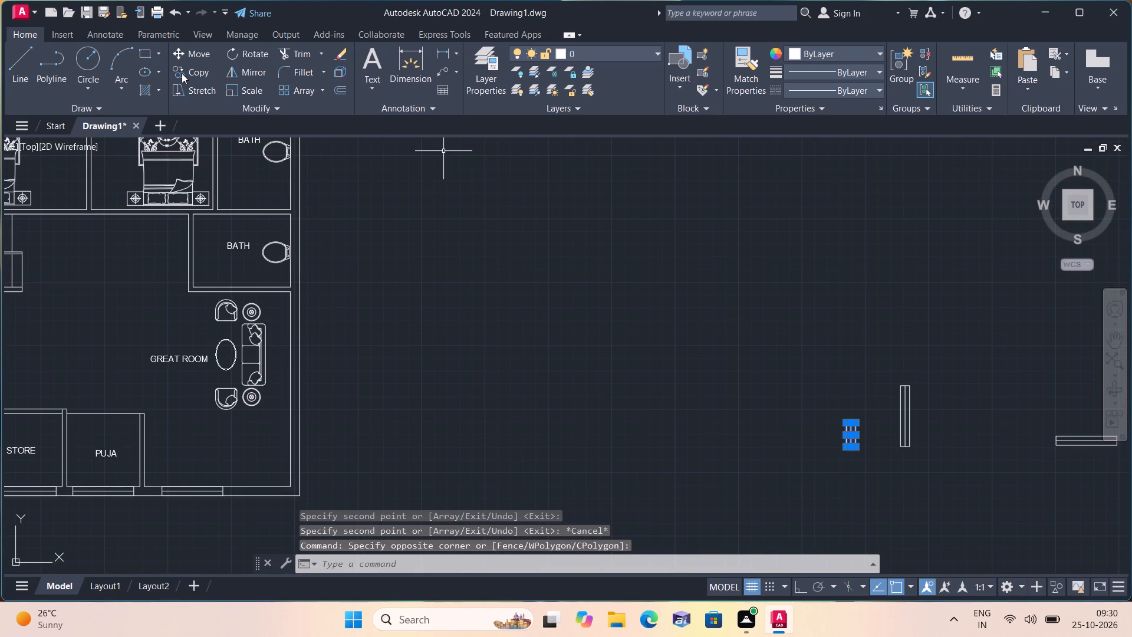
left_click(847, 436)
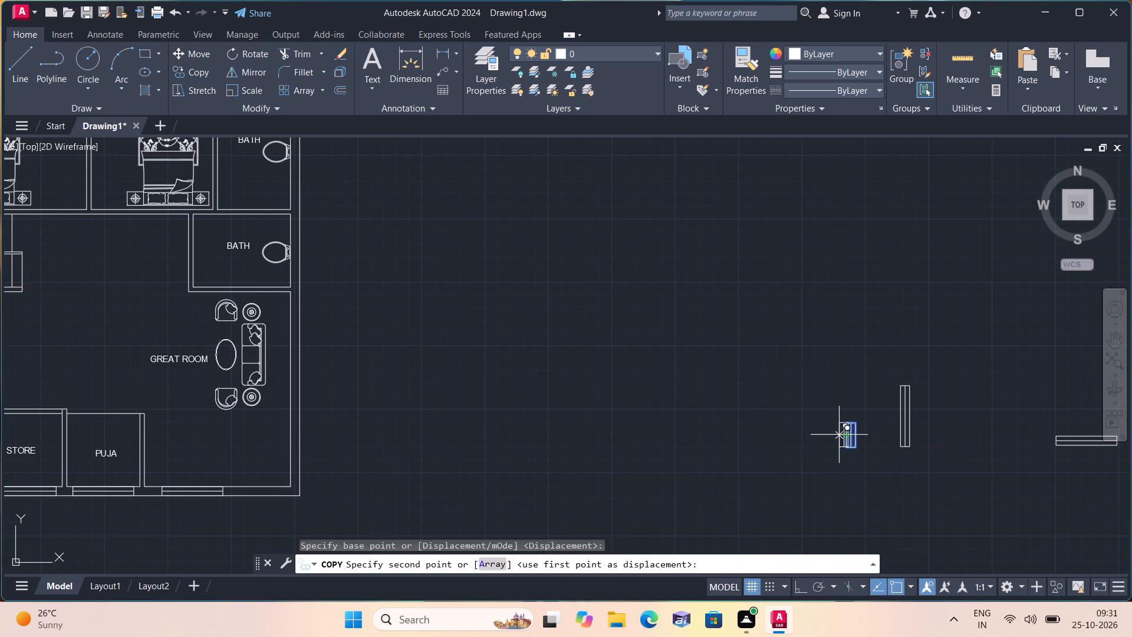
scroll(641, 310, "down", 1)
scroll(399, 203, "up", 3)
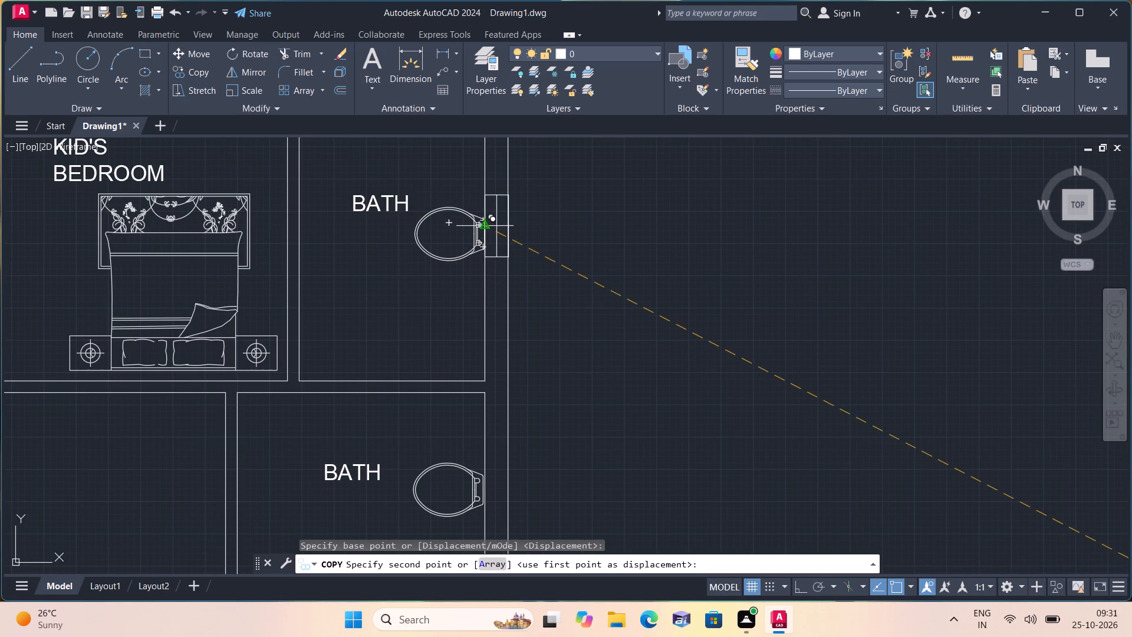
left_click(488, 242)
scroll(488, 242, "down", 3)
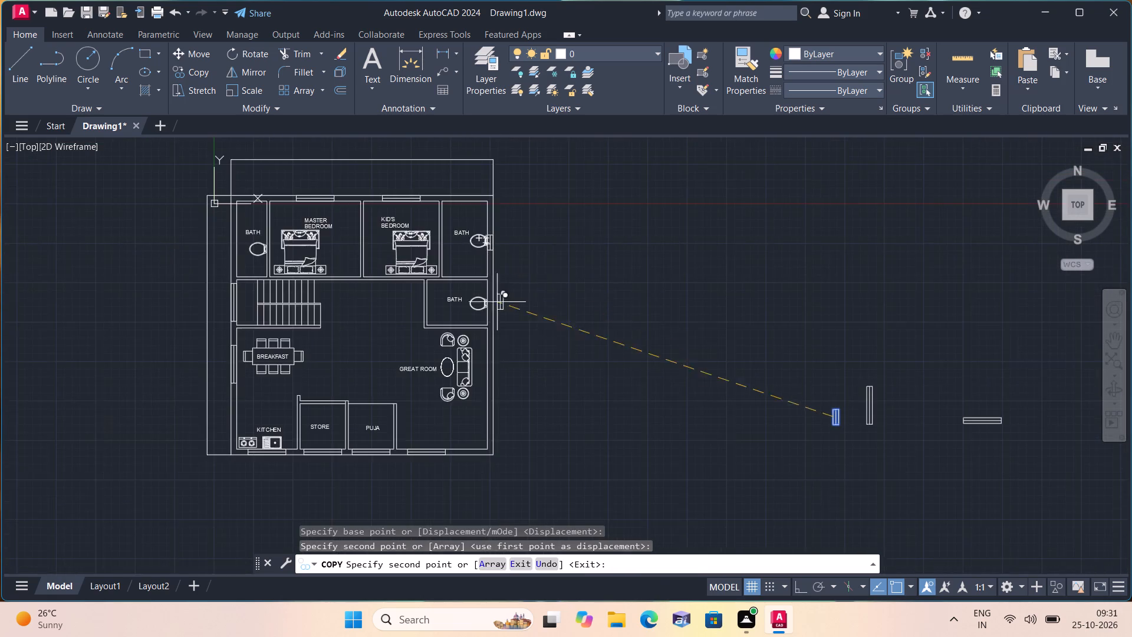
scroll(502, 346, "up", 2)
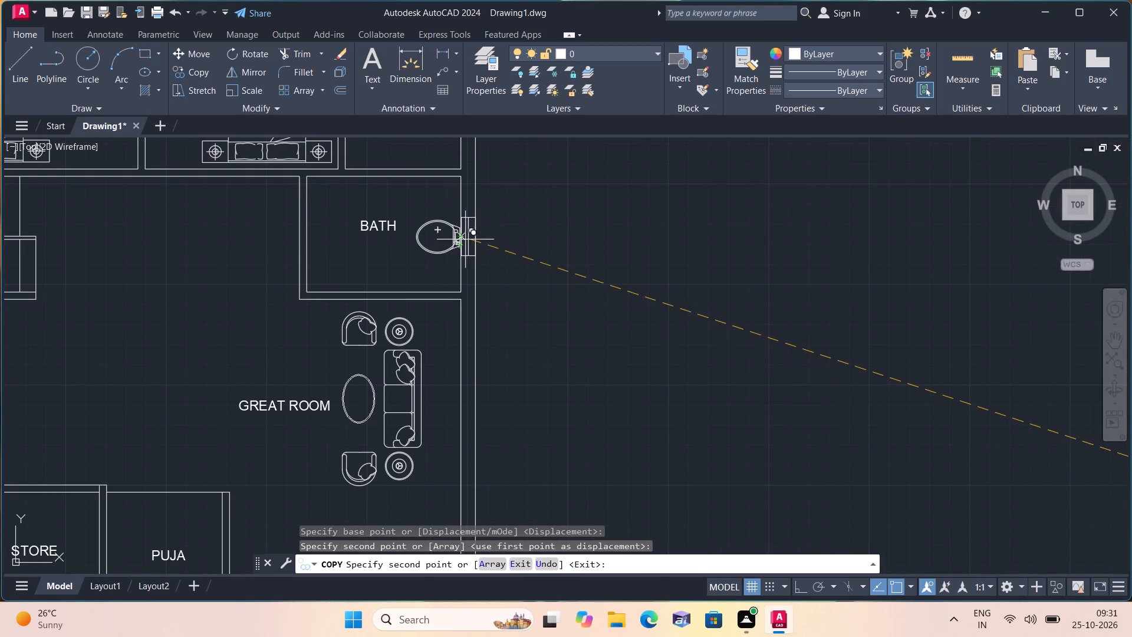
left_click(462, 242)
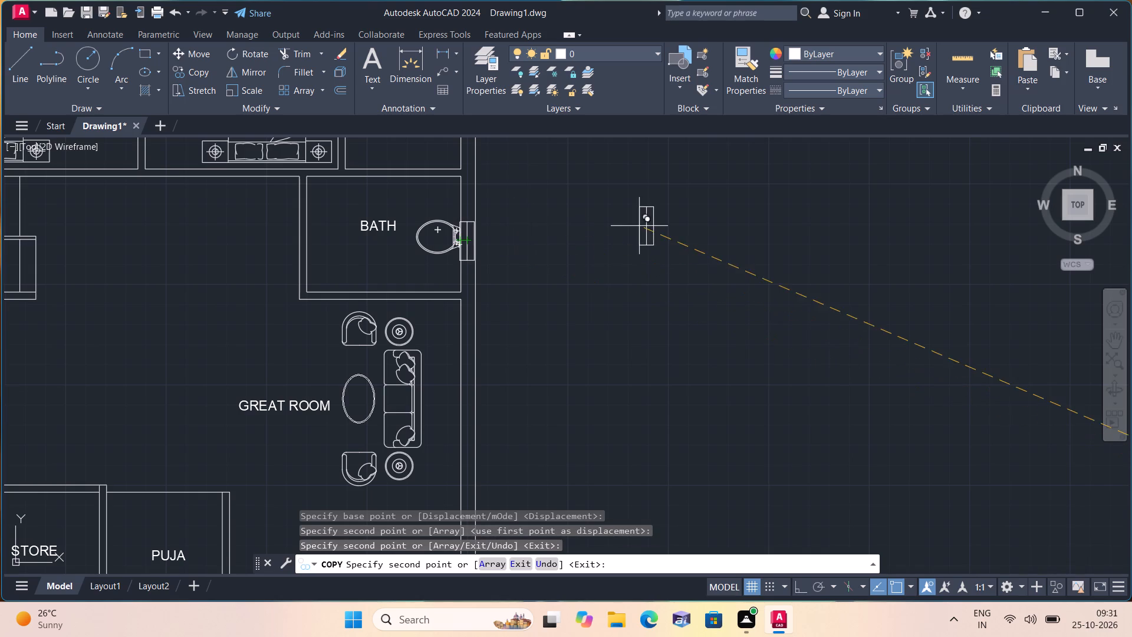
key("Escape")
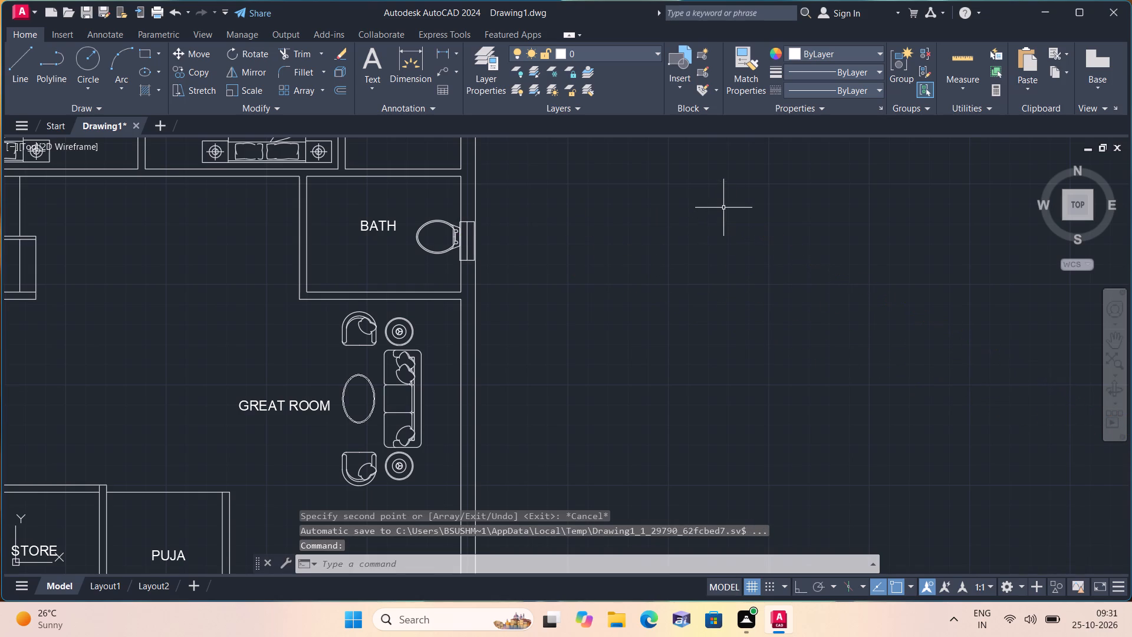
Move the 2' window symbol at the bath above the Great Room by its west-side midpoint onto the east wall's inner line.
scroll(482, 234, "up", 4)
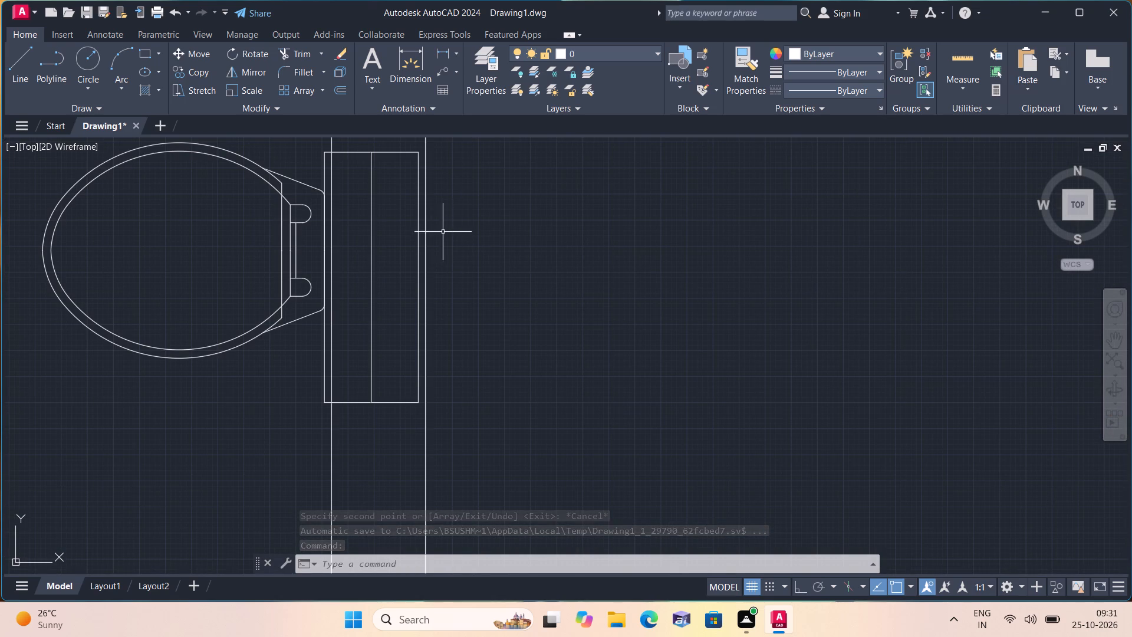
scroll(427, 271, "up", 1)
left_click(421, 269)
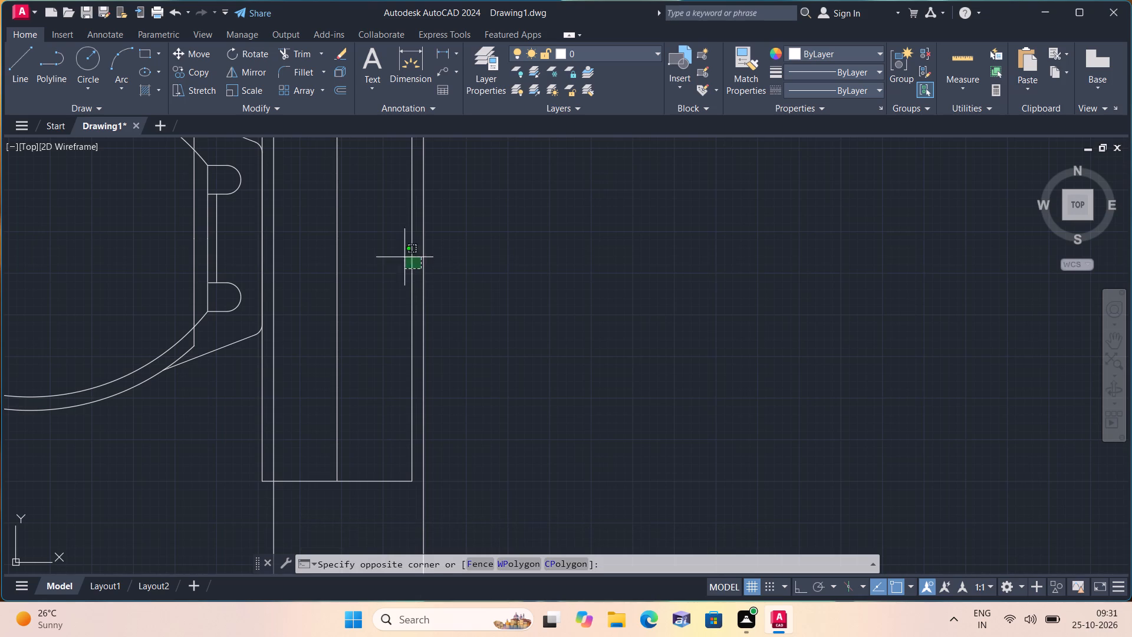
left_click(321, 222)
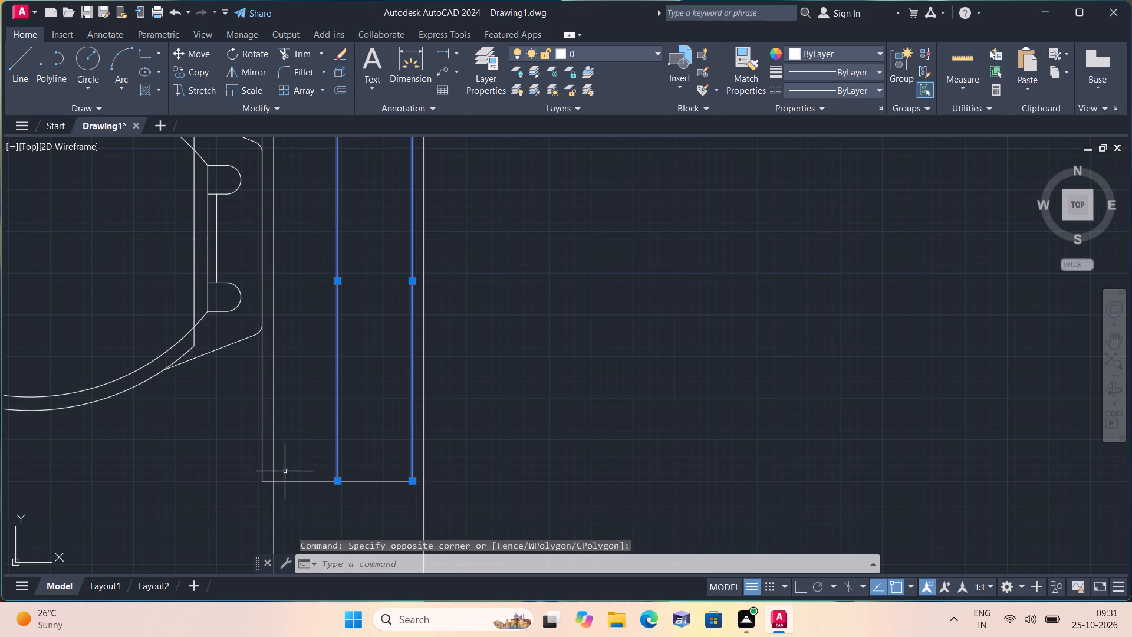
left_click_drag(325, 500, 315, 480)
left_click(288, 444)
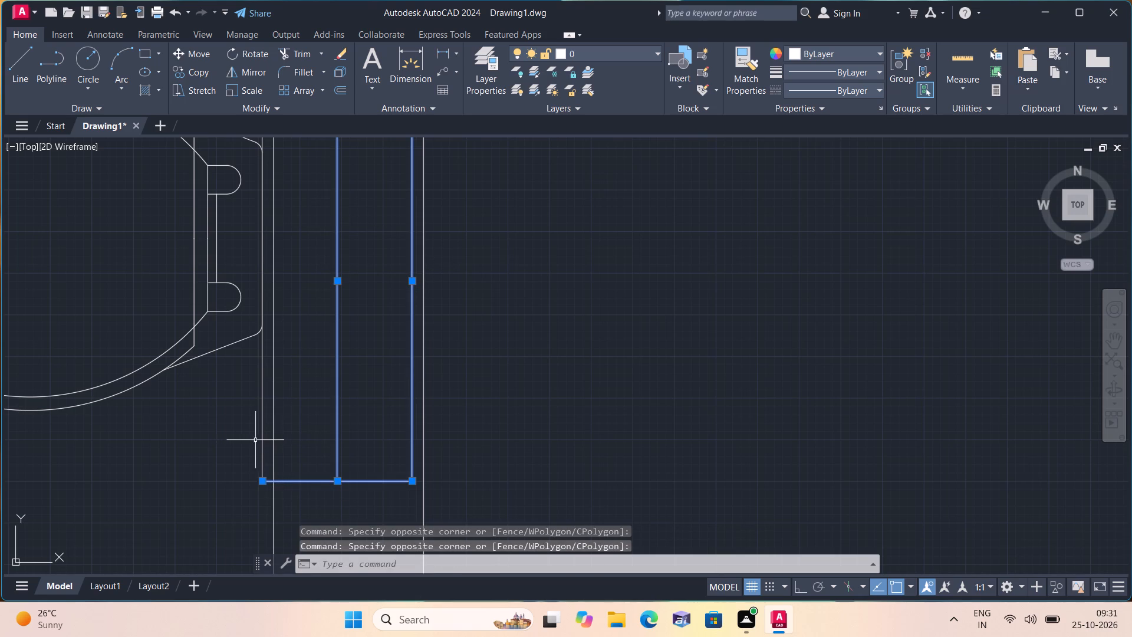
left_click(264, 439)
scroll(303, 413, "down", 1)
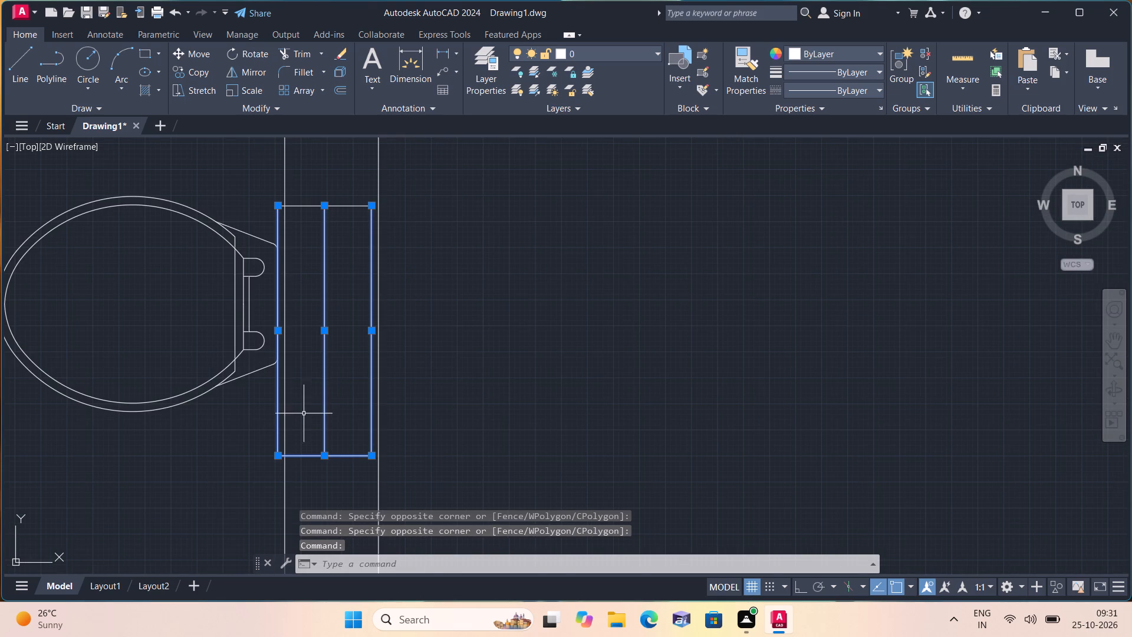
middle_click_drag(324, 196, 354, 273)
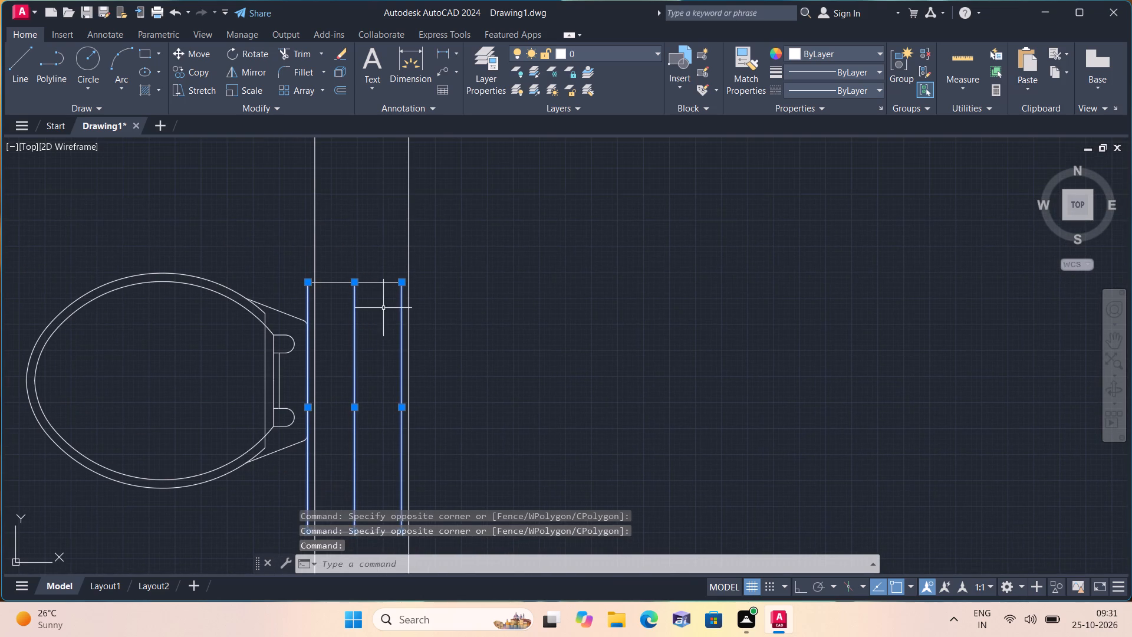
left_click_drag(383, 297, 377, 288)
left_click(348, 237)
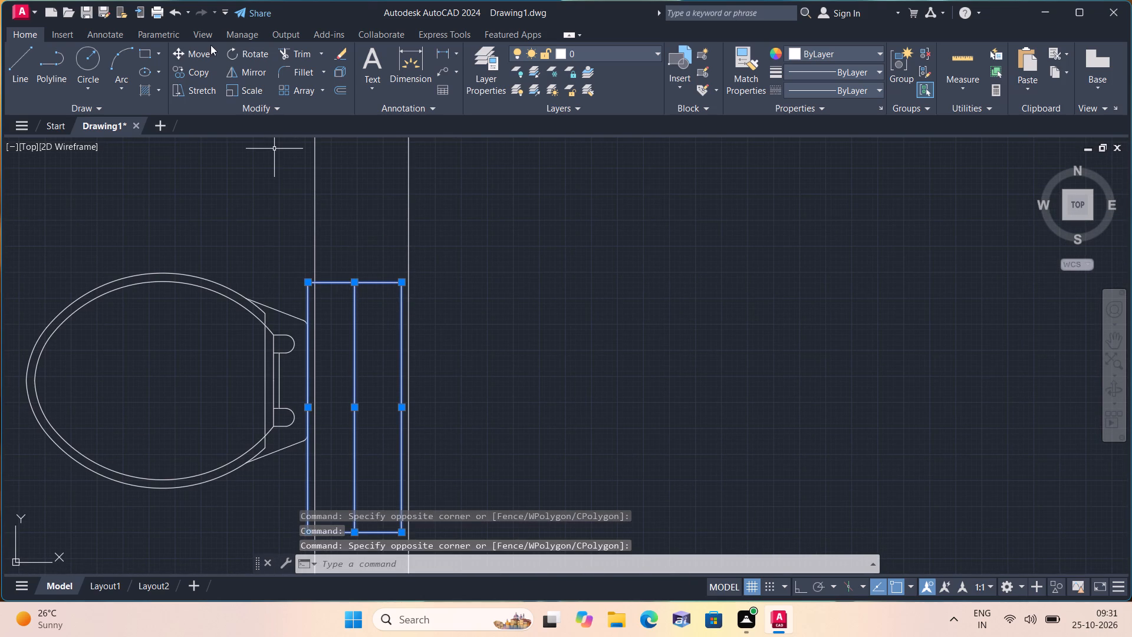
left_click(190, 55)
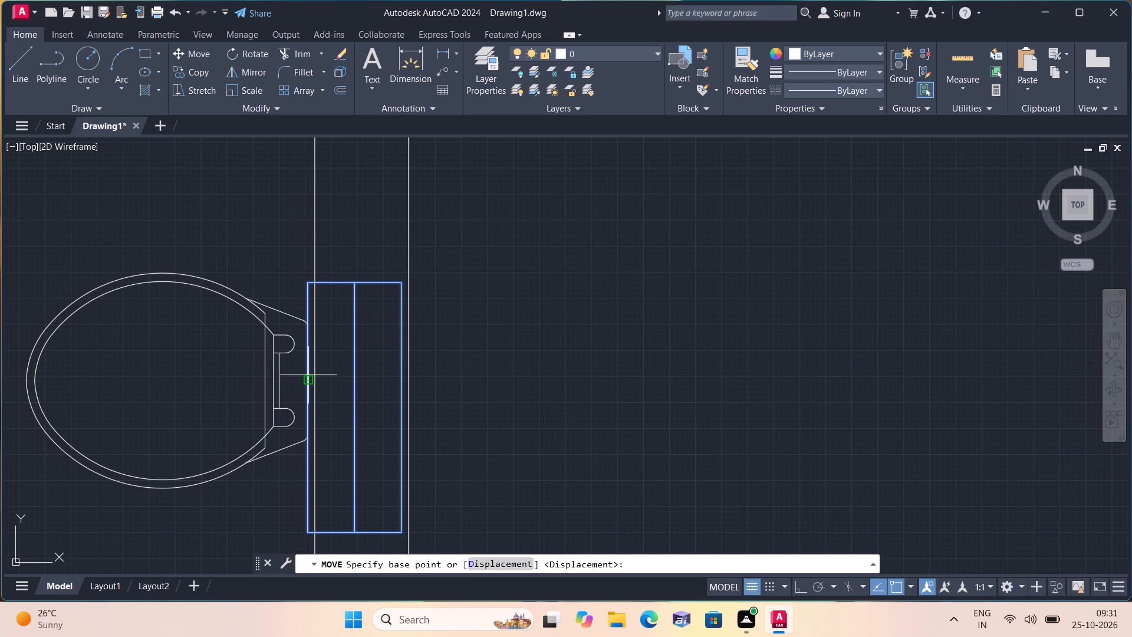
left_click(307, 405)
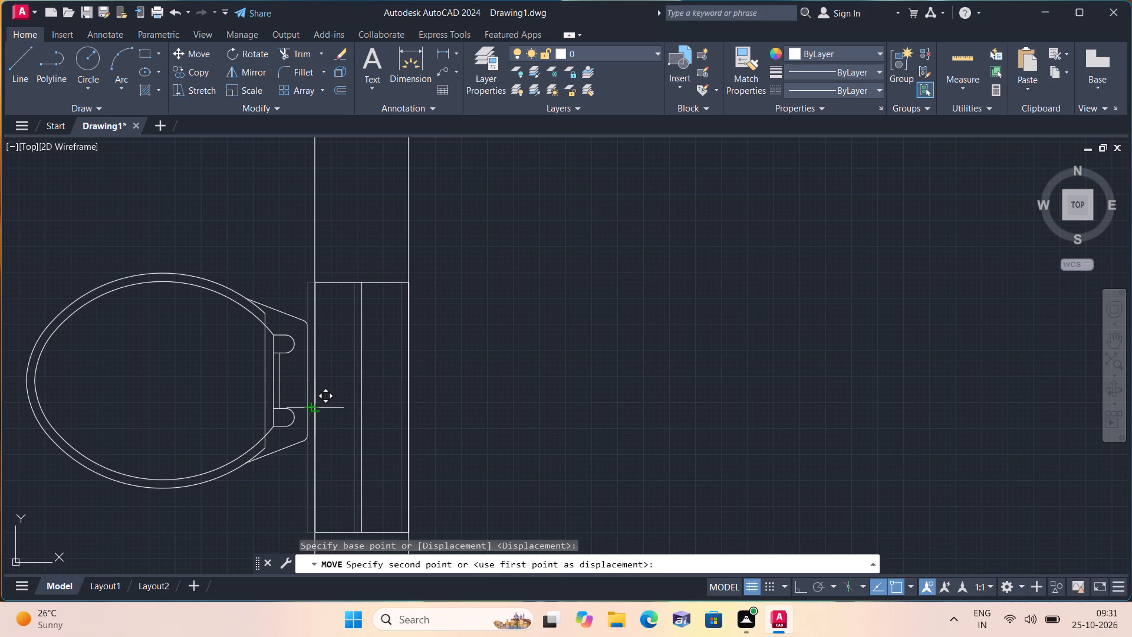
left_click(314, 410)
scroll(329, 389, "down", 4)
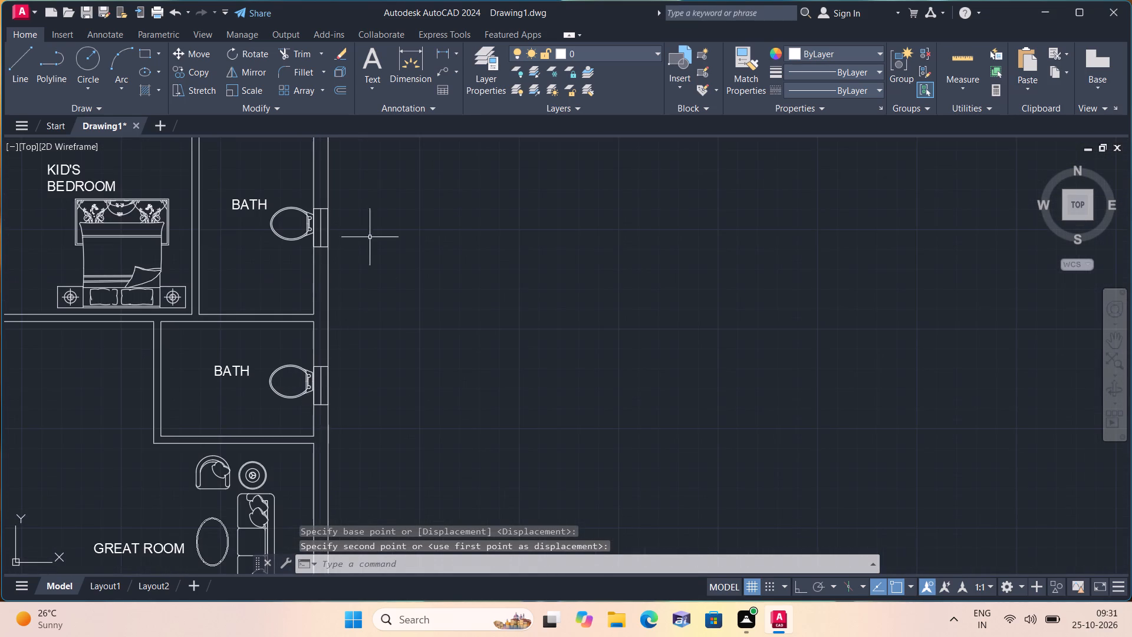
Move the 2' window symbol at the bath beside the Kid's Bedroom by its west-side midpoint onto the east wall's inner line.
scroll(305, 212, "up", 4)
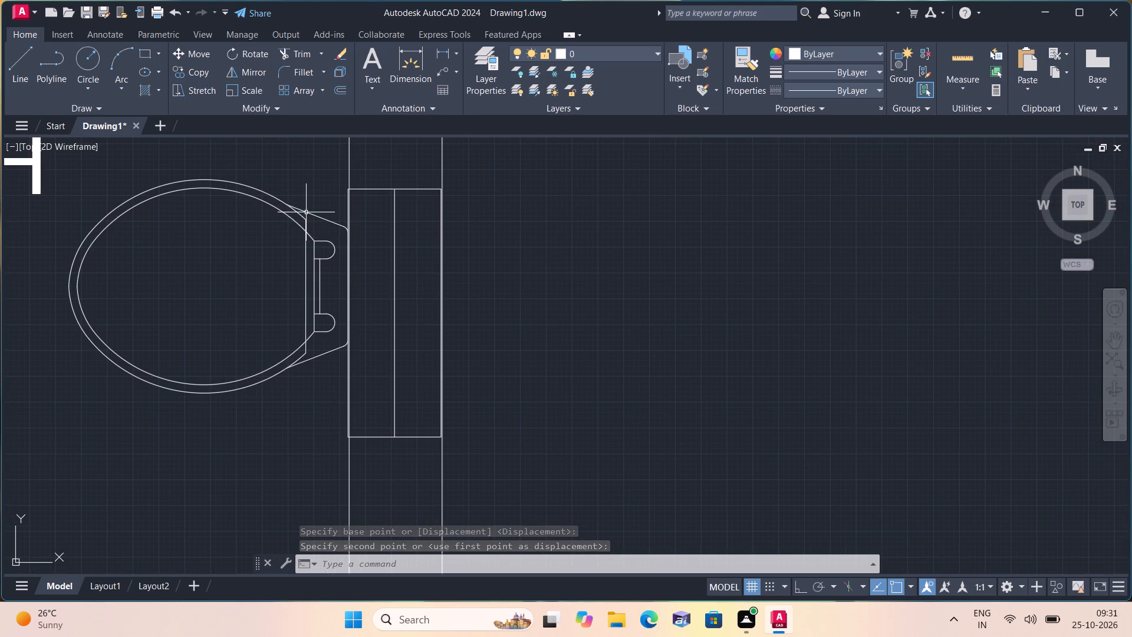
scroll(358, 418, "up", 3)
scroll(358, 418, "down", 1)
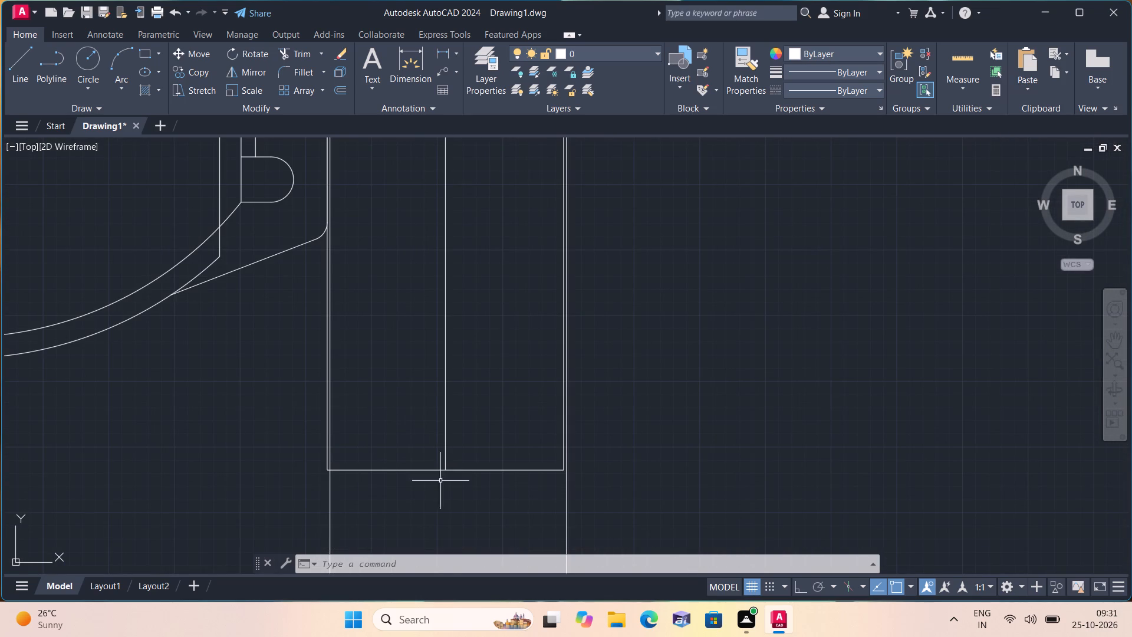
left_click_drag(486, 508, 486, 498)
left_click(420, 354)
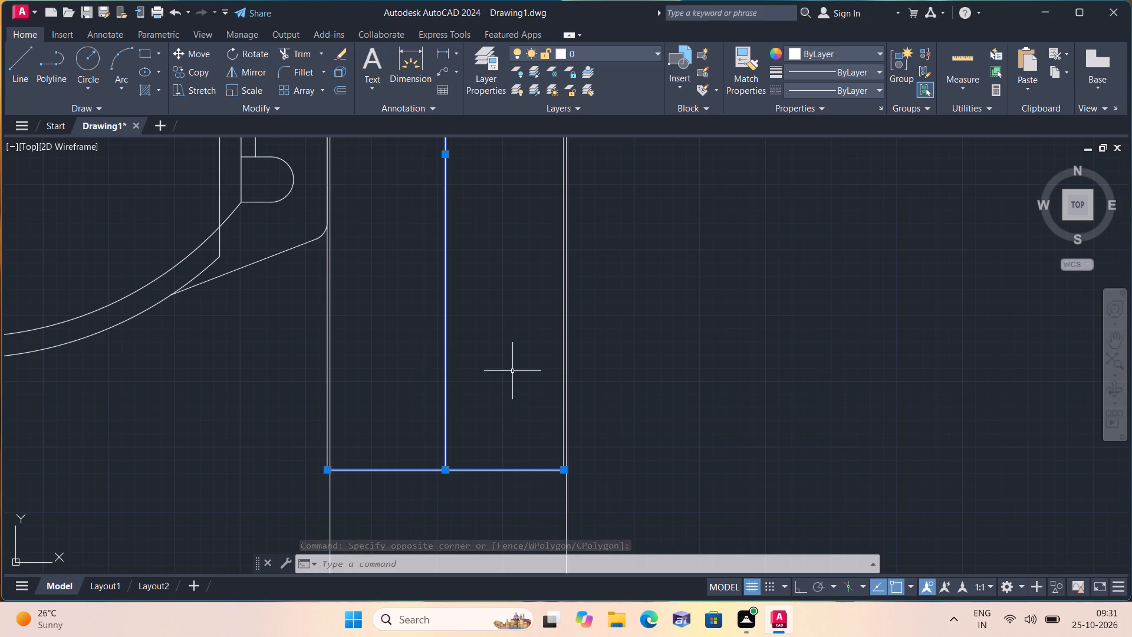
scroll(565, 436, "up", 4)
scroll(552, 426, "down", 2)
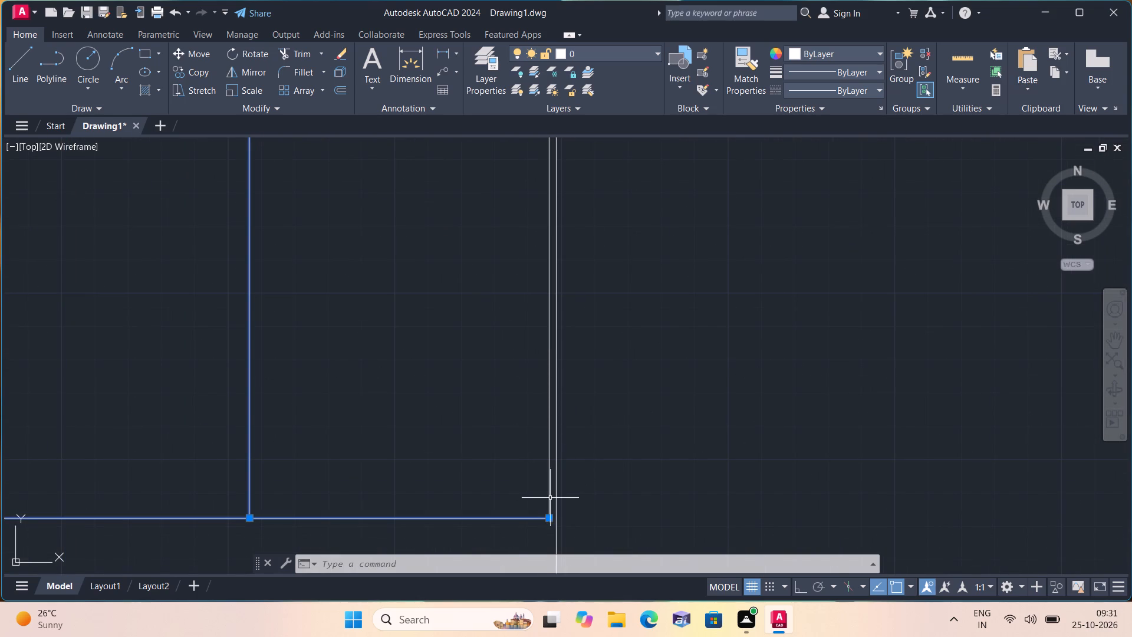
left_click_drag(552, 498, 545, 485)
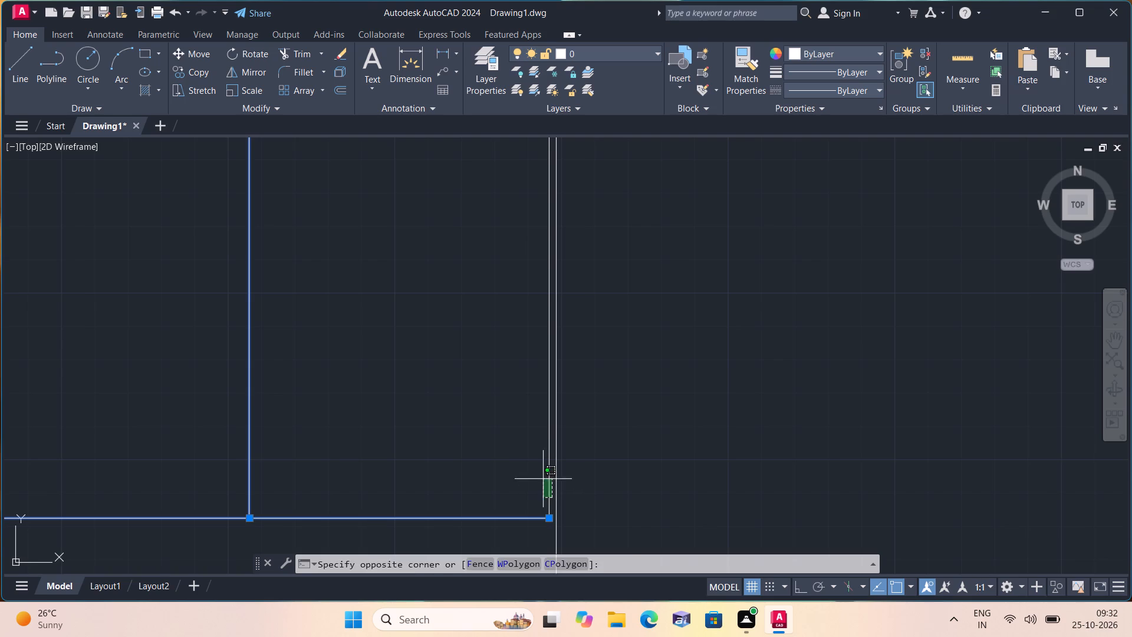
left_click(538, 471)
scroll(473, 408, "down", 1)
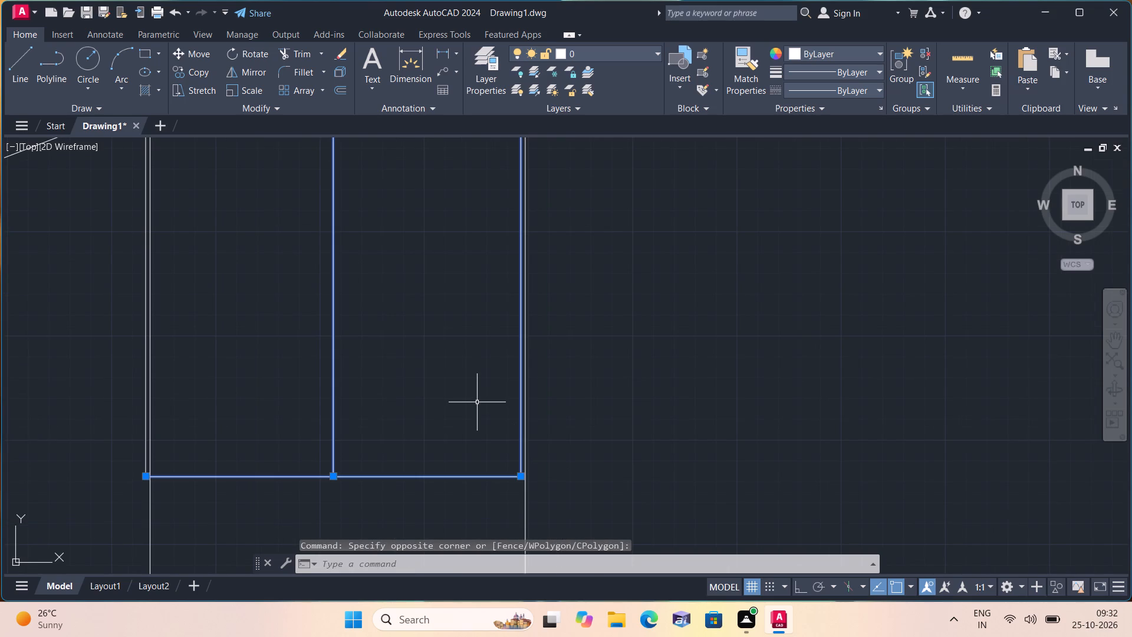
scroll(119, 415, "up", 1)
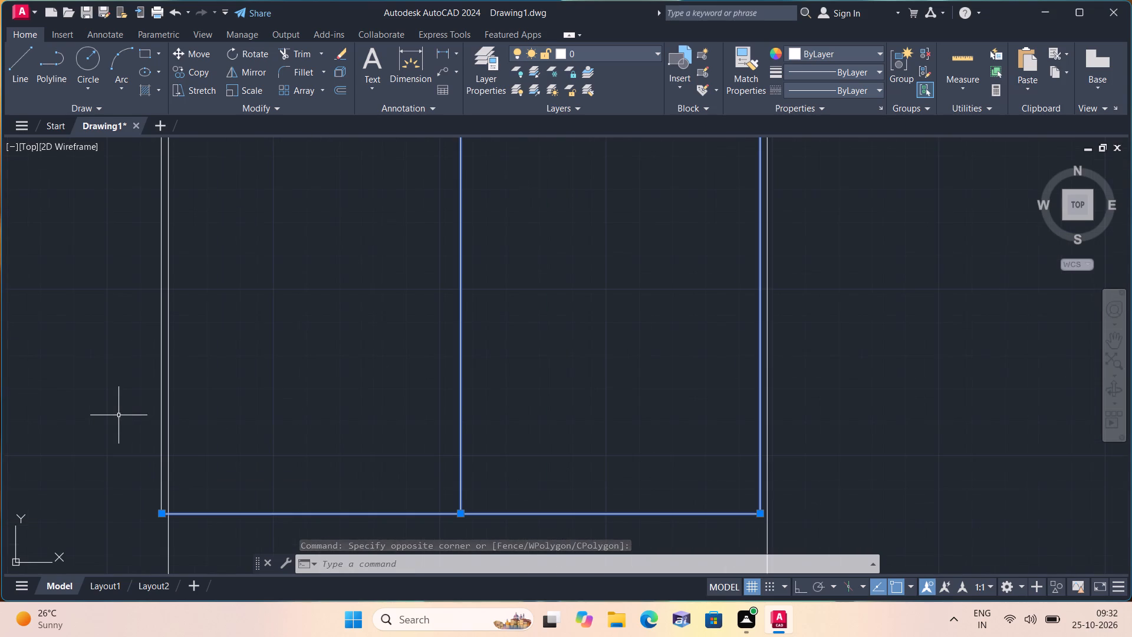
left_click(160, 411)
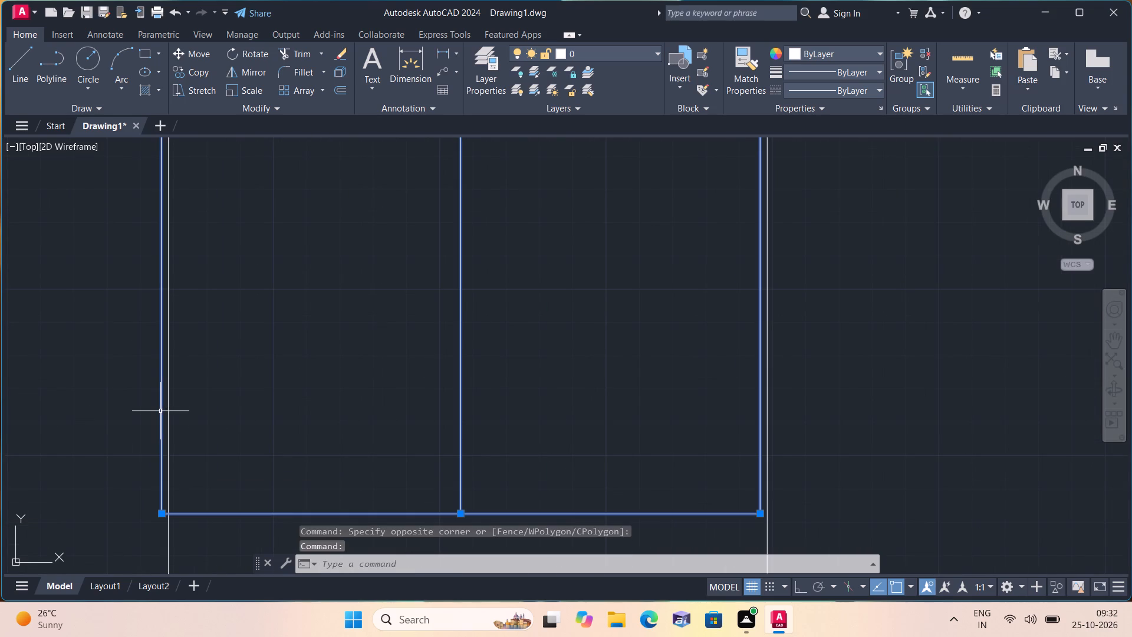
scroll(189, 364, "down", 3)
scroll(236, 339, "down", 1)
middle_click_drag(242, 301, 335, 423)
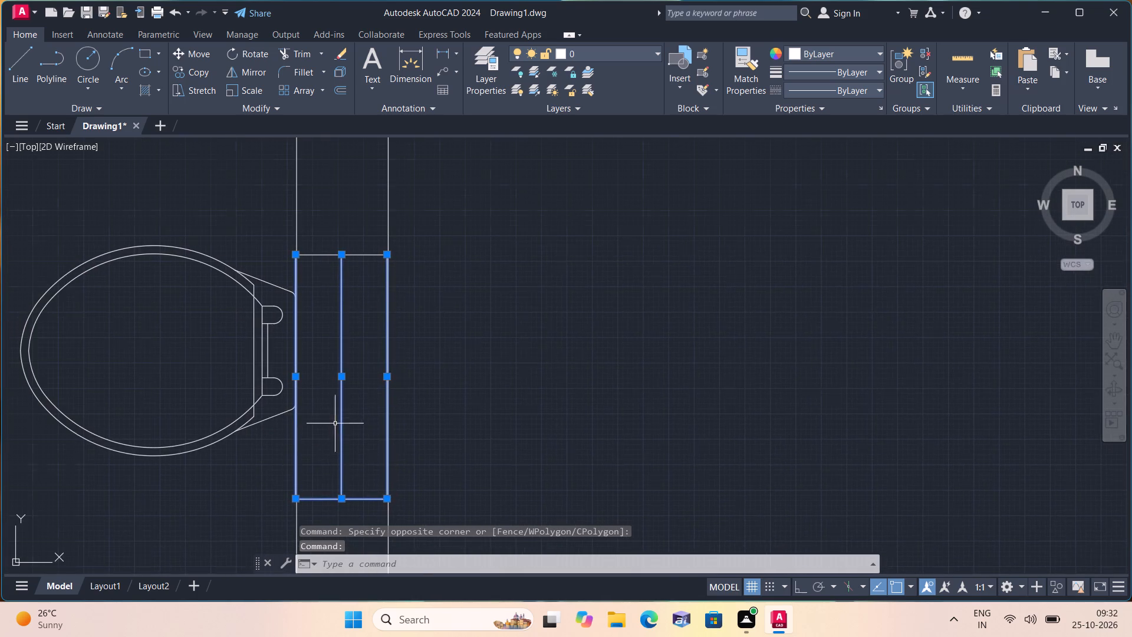
scroll(352, 283, "up", 2)
left_click_drag(378, 268, 370, 247)
left_click(281, 181)
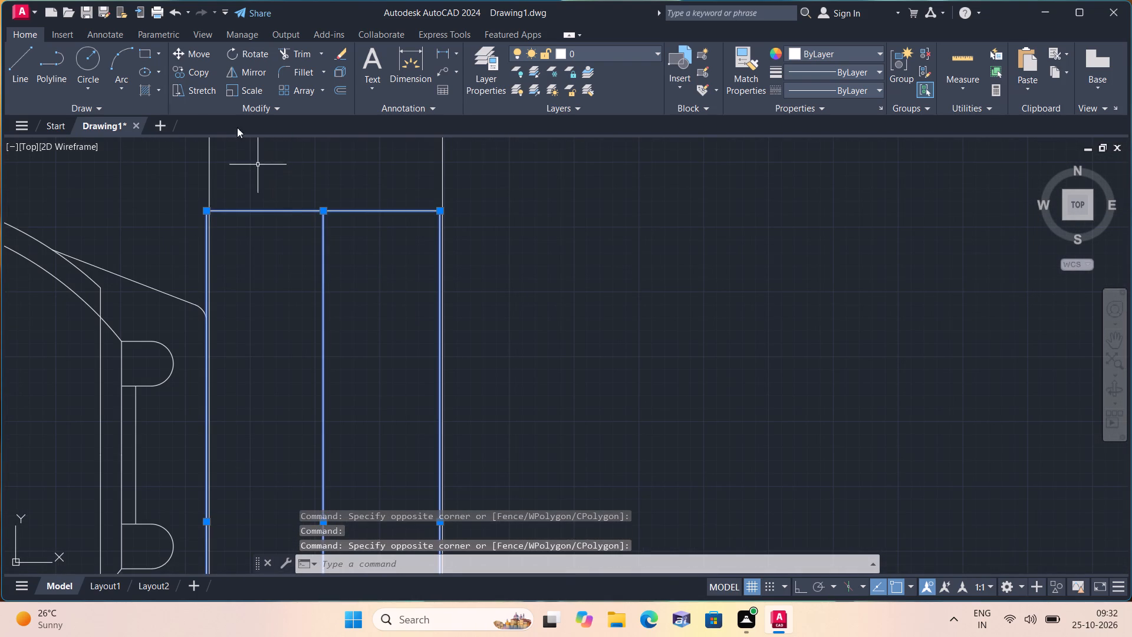
left_click(199, 52)
scroll(231, 372, "down", 2)
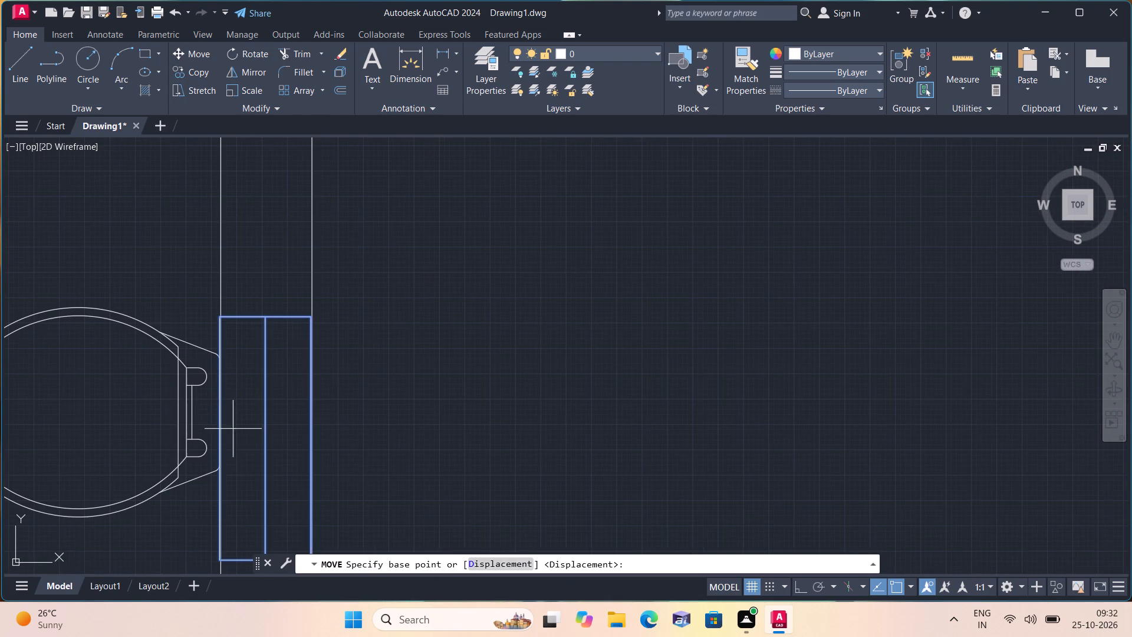
left_click(223, 437)
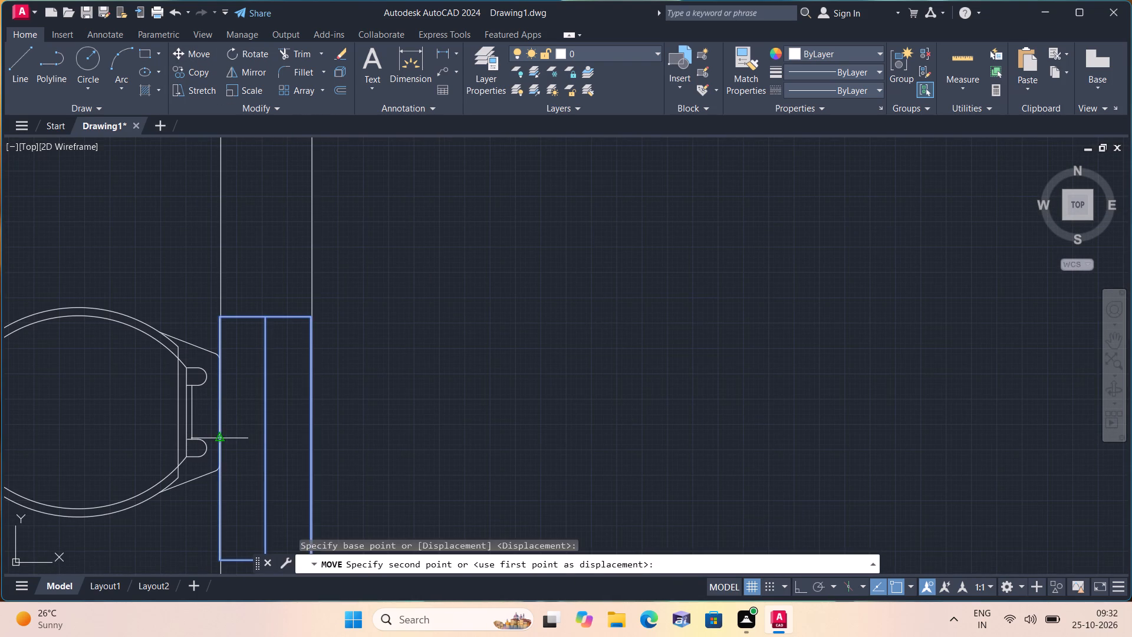
scroll(224, 435, "up", 2)
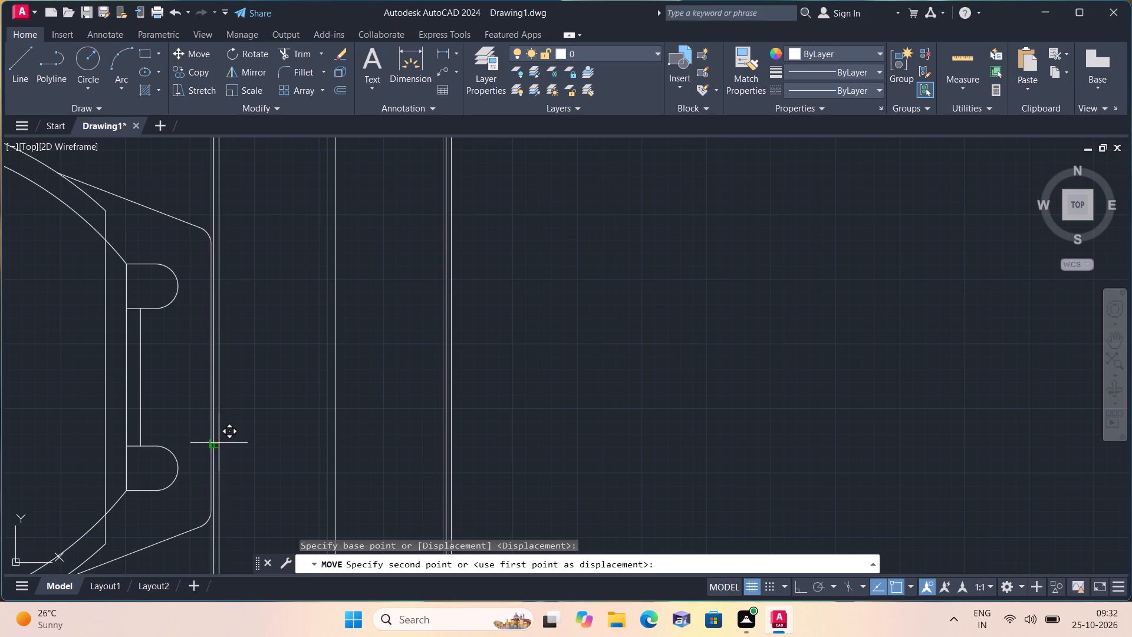
left_click(213, 446)
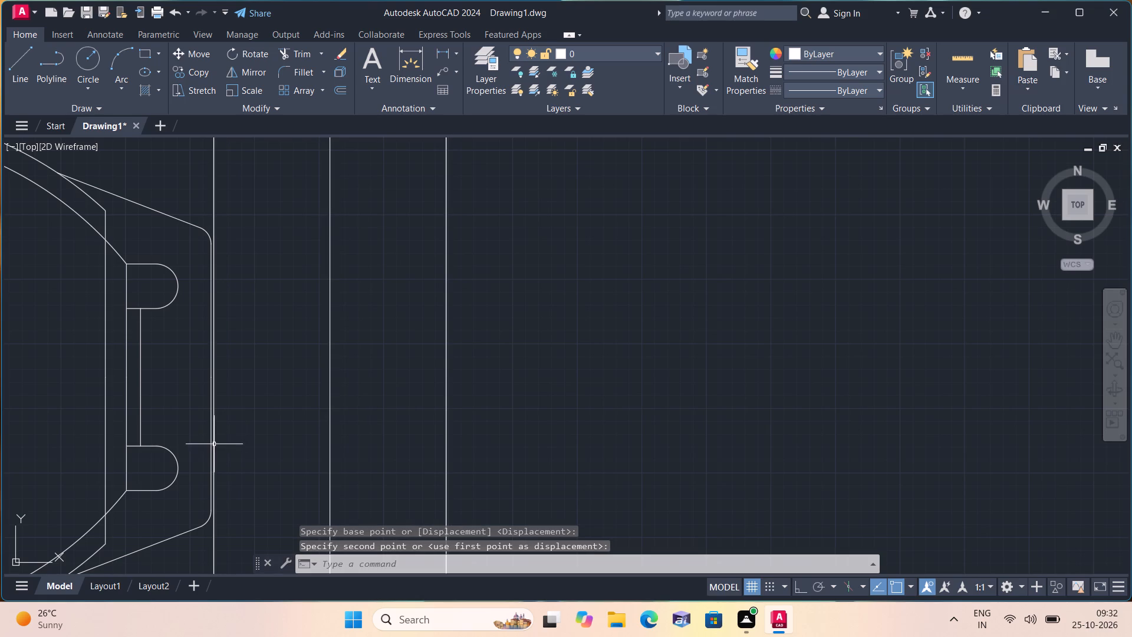
scroll(263, 406, "down", 1)
scroll(232, 510, "up", 3)
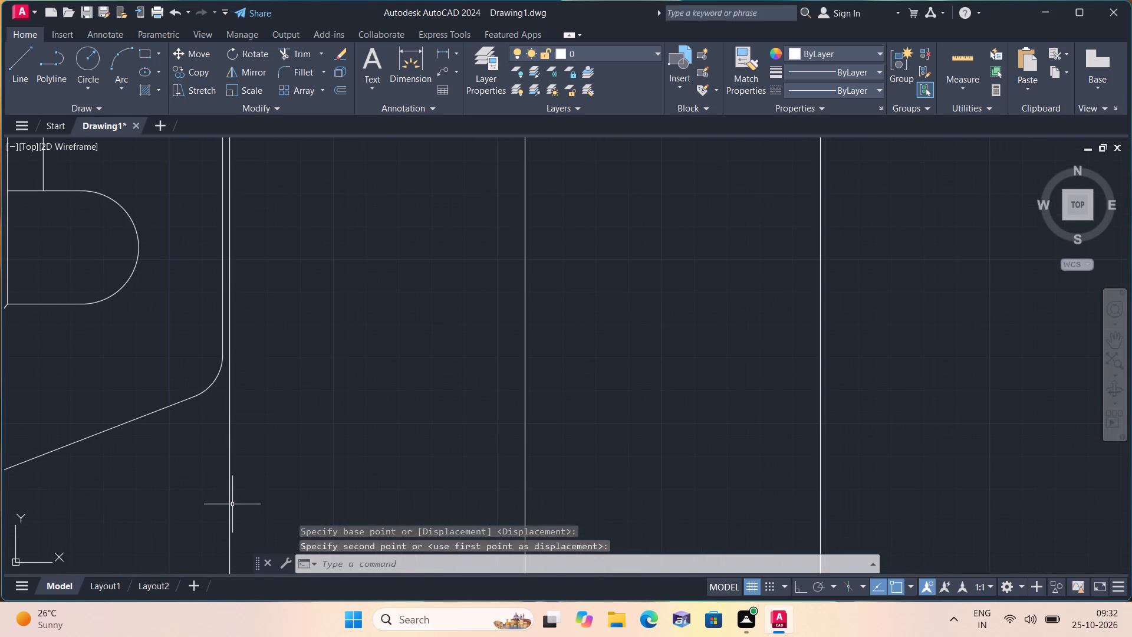
scroll(165, 511, "down", 5)
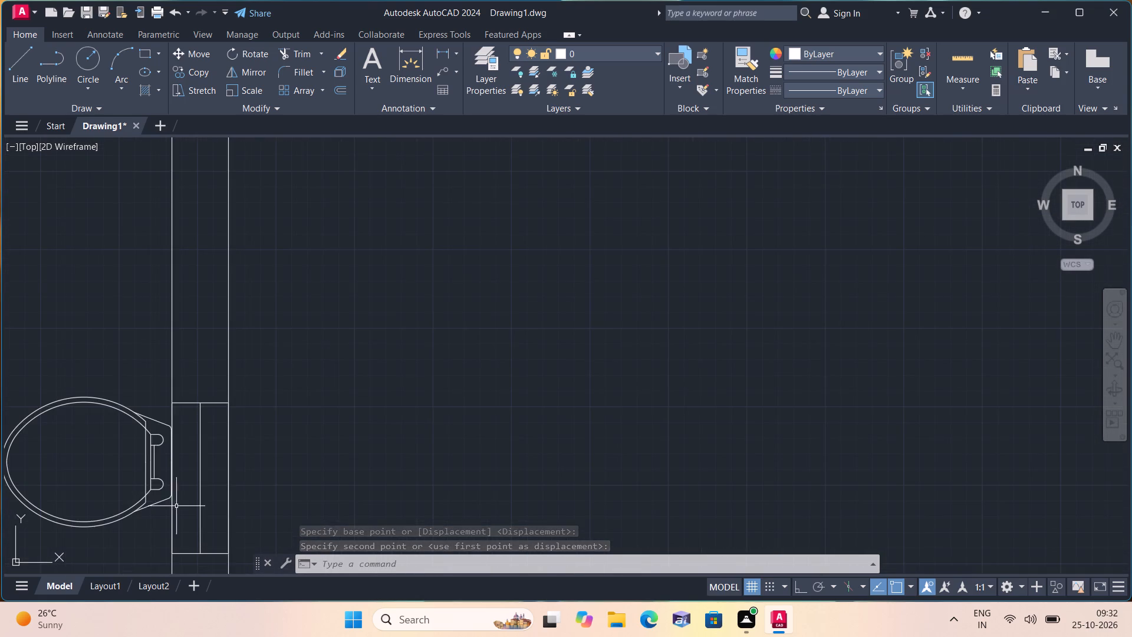
Examine how the window symbols fit in the north wall at the bedrooms and the south wall at the Kitchen.
scroll(149, 454, "down", 3)
middle_click_drag(146, 454, 546, 511)
scroll(282, 426, "up", 3)
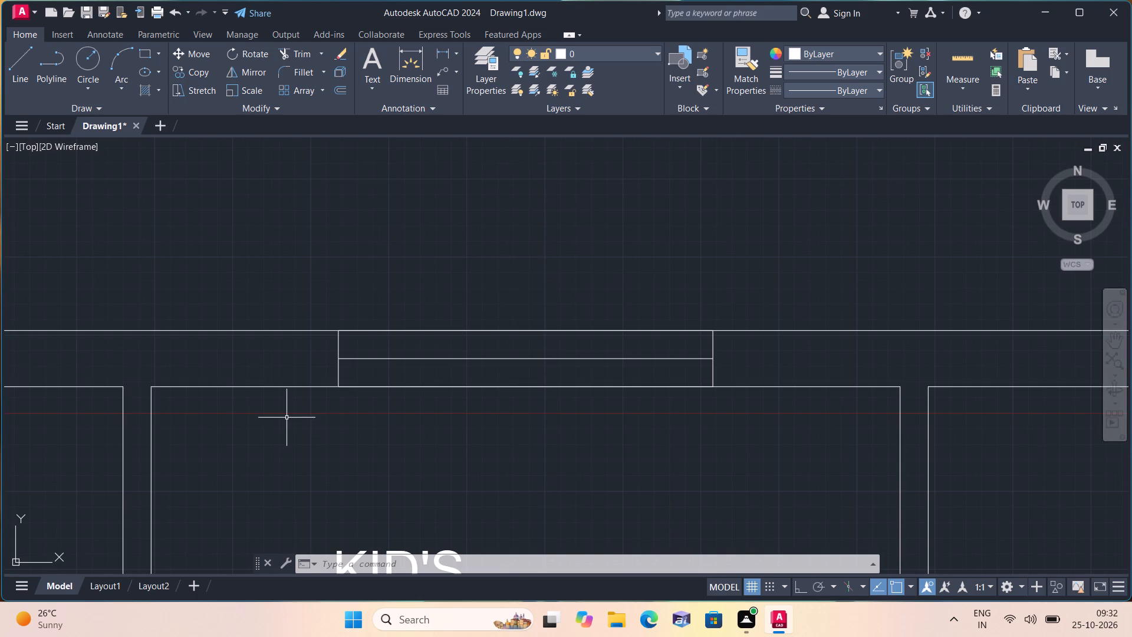
scroll(289, 416, "down", 1)
middle_click_drag(11, 403, 429, 258)
scroll(373, 292, "down", 1)
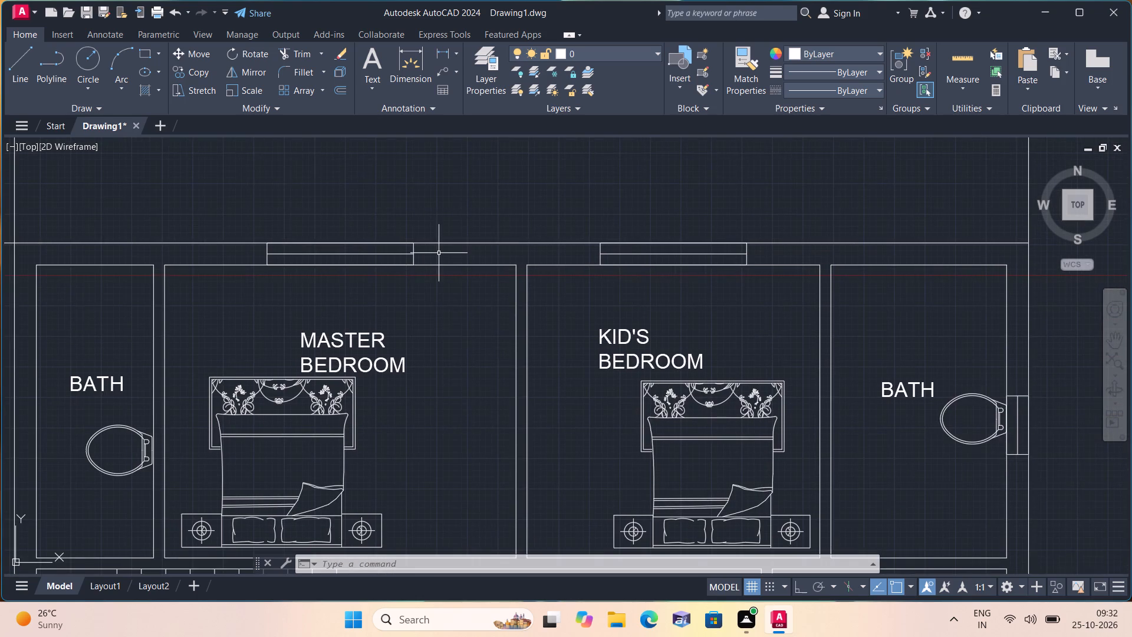
scroll(442, 253, "down", 2)
scroll(514, 388, "down", 1)
middle_click_drag(502, 373, 398, 235)
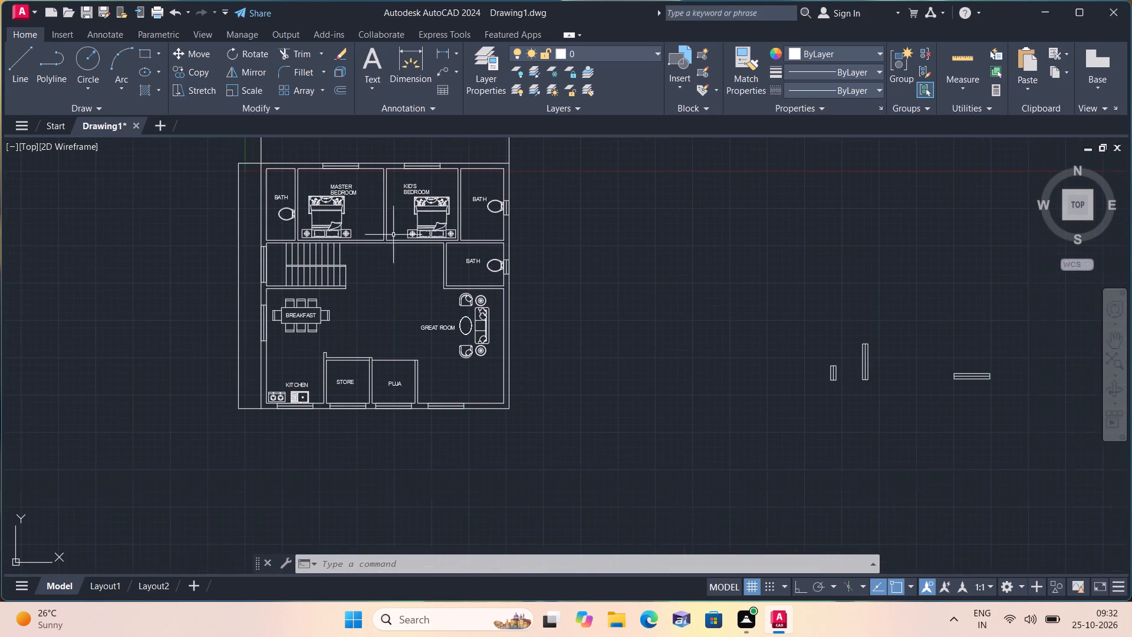
scroll(289, 400, "up", 6)
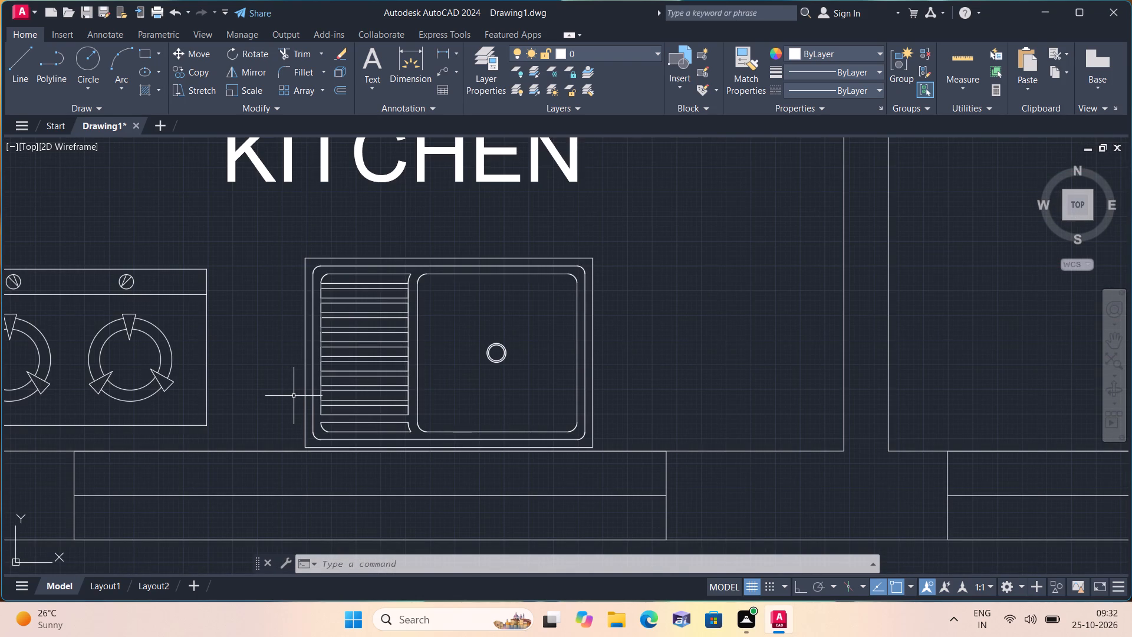
scroll(294, 396, "up", 1)
scroll(294, 396, "down", 7)
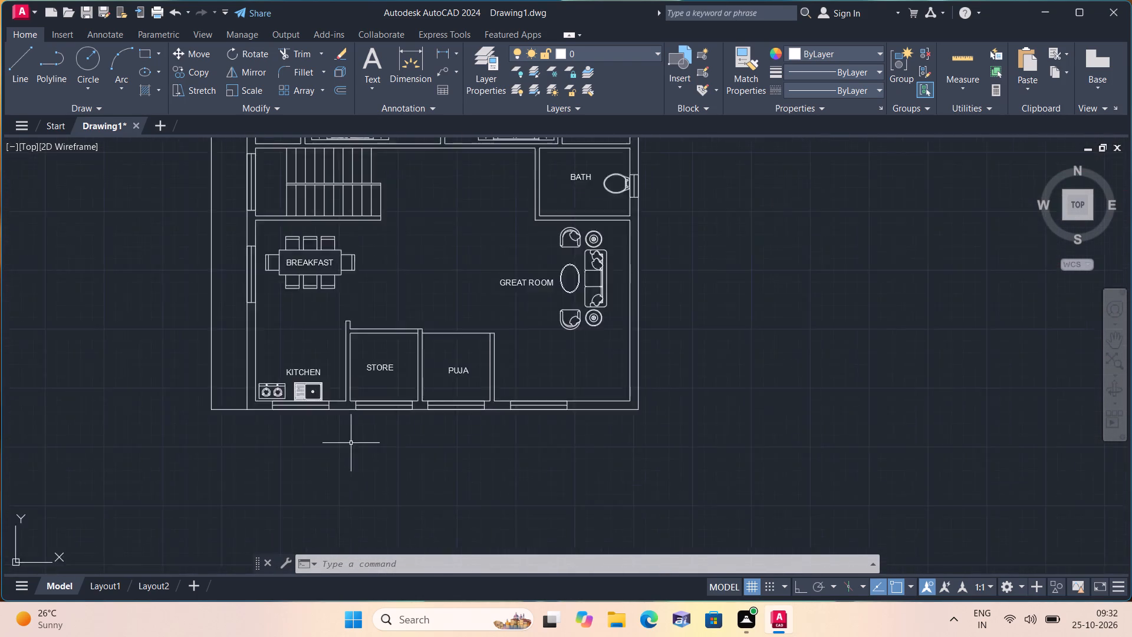
Move the spare 2' window symbol by its east-side midpoint into the west wall at the bath beside the Master Bedroom.
scroll(846, 367, "up", 1)
left_click_drag(846, 367, 850, 380)
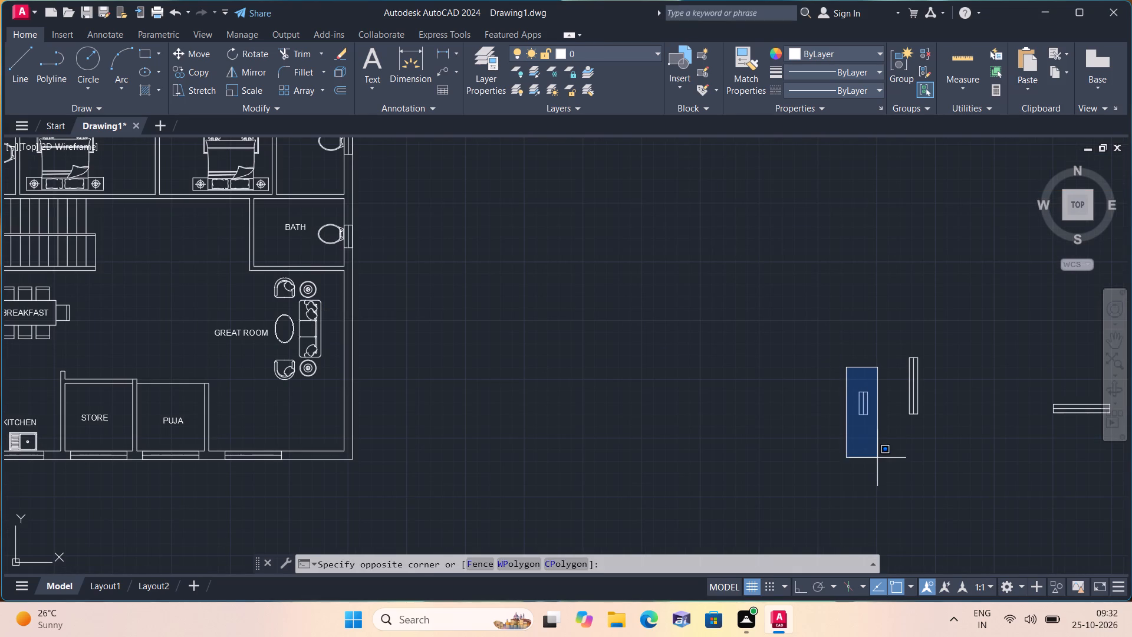
left_click(877, 459)
left_click(202, 53)
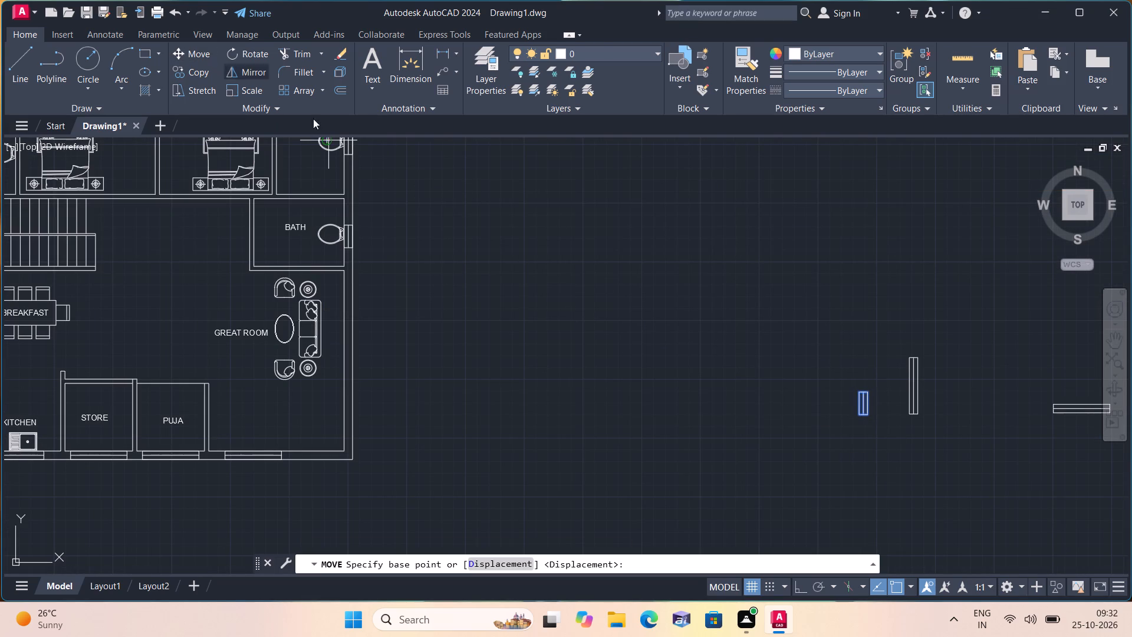
left_click(869, 402)
scroll(856, 340, "down", 3)
scroll(639, 310, "up", 3)
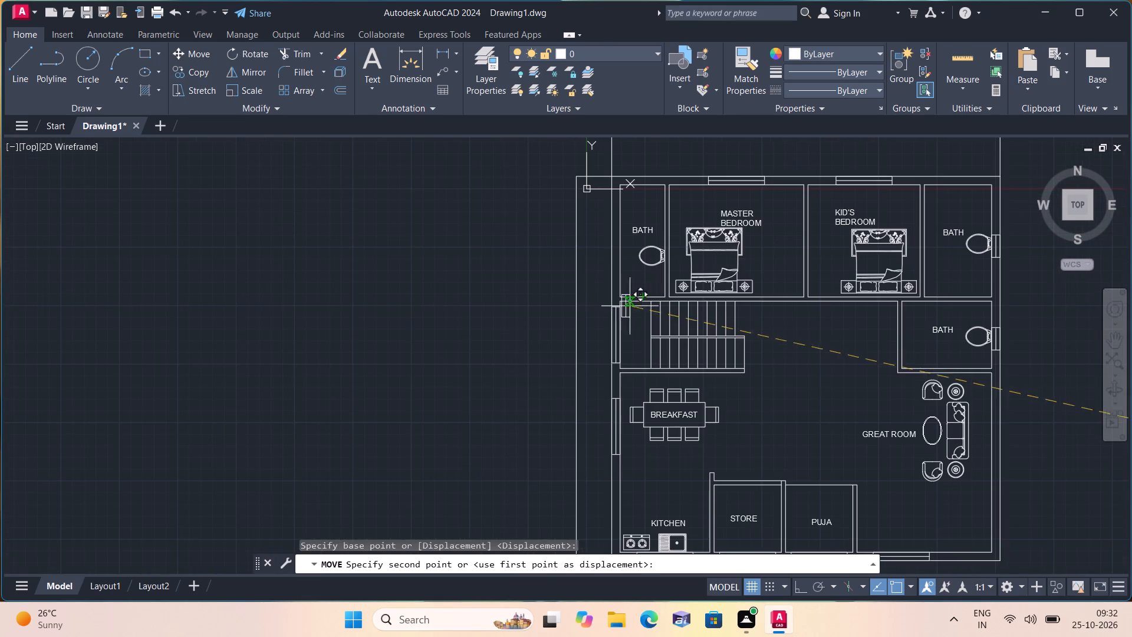
left_click(617, 242)
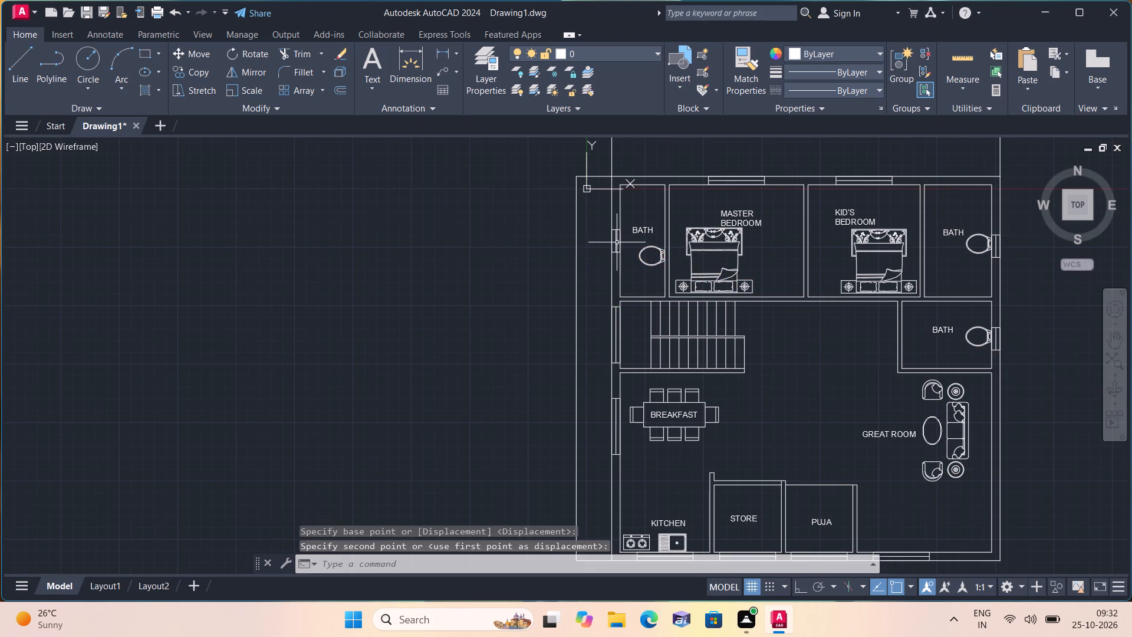
Erase the two leftover window symbols lying outside the plan, east of the house.
scroll(678, 323, "down", 2)
middle_click_drag(640, 323, 261, 423)
left_click_drag(592, 435, 591, 435)
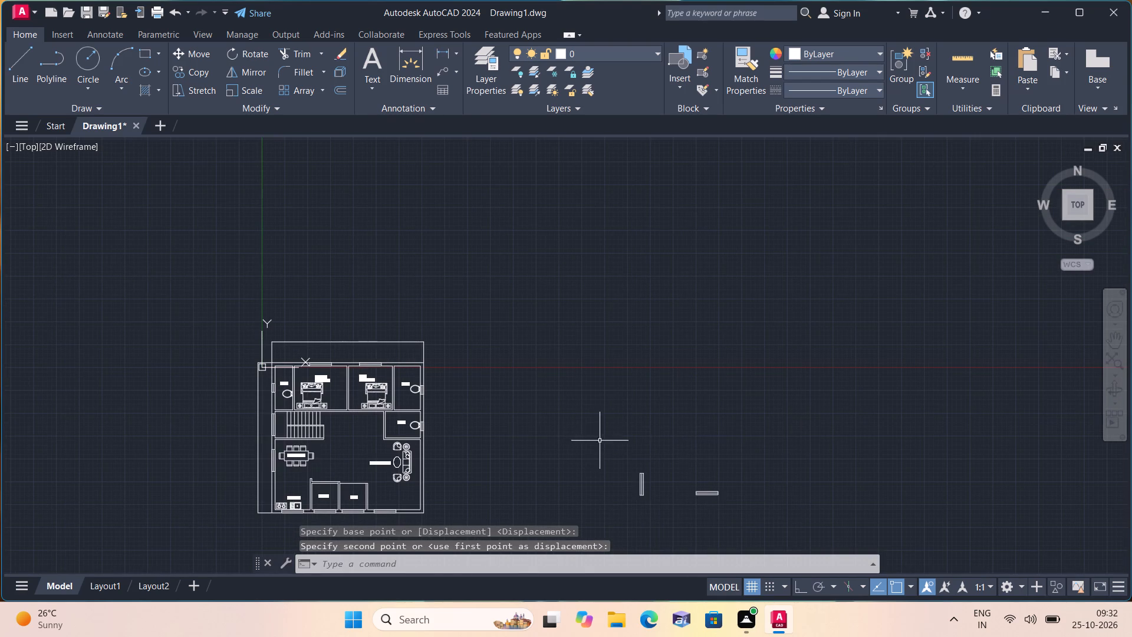
left_click_drag(591, 435, 601, 446)
left_click(939, 592)
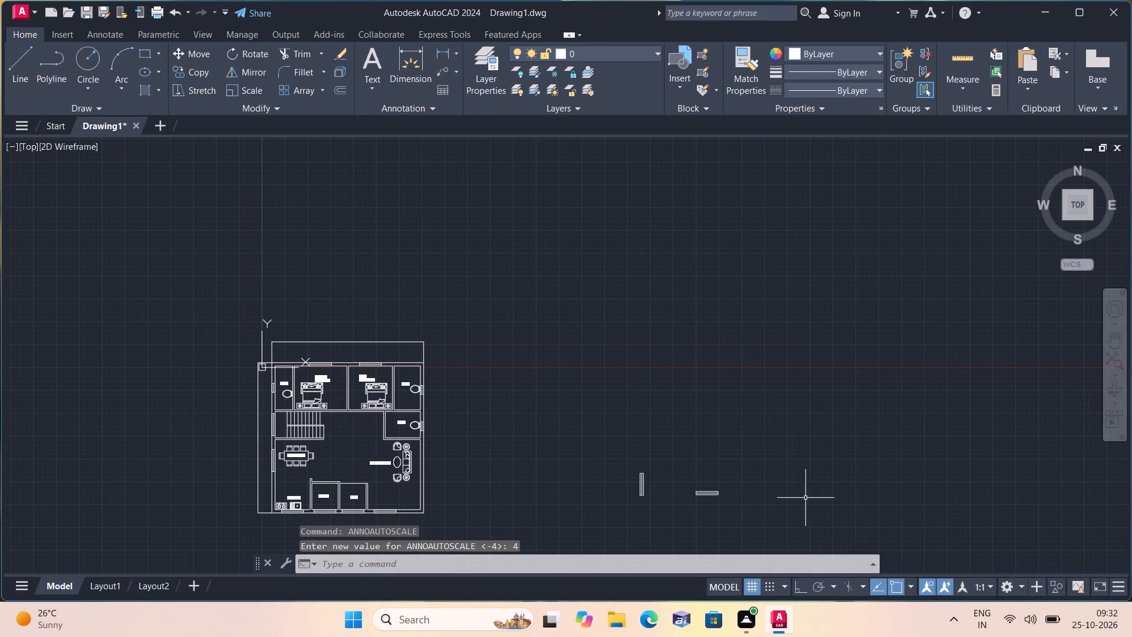
left_click_drag(805, 516, 796, 510)
left_click(546, 423)
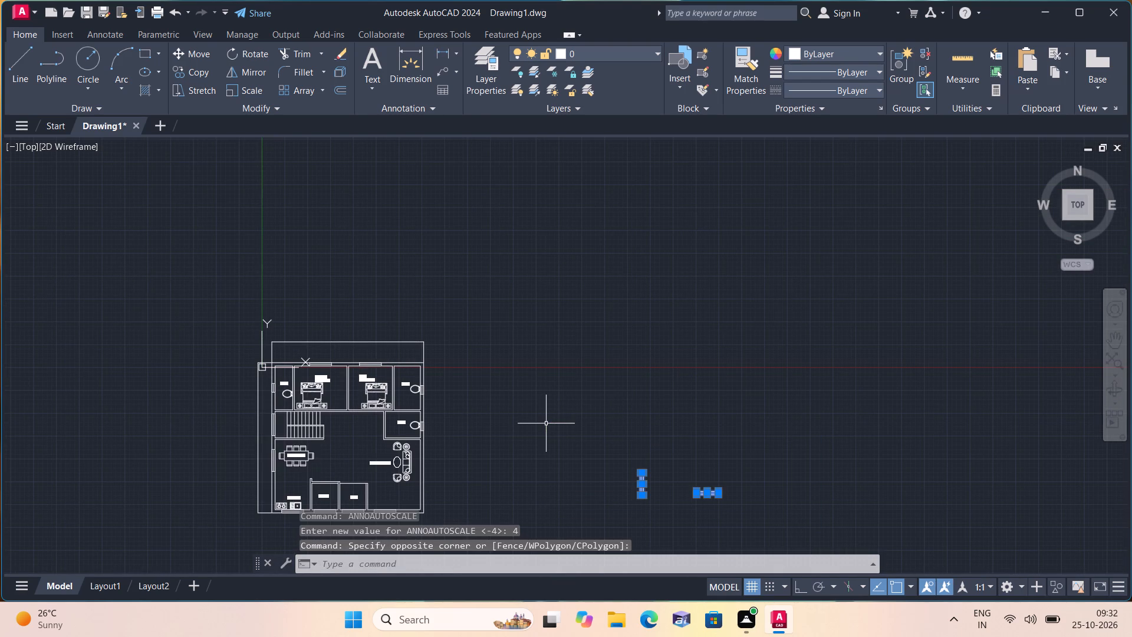
key("Delete")
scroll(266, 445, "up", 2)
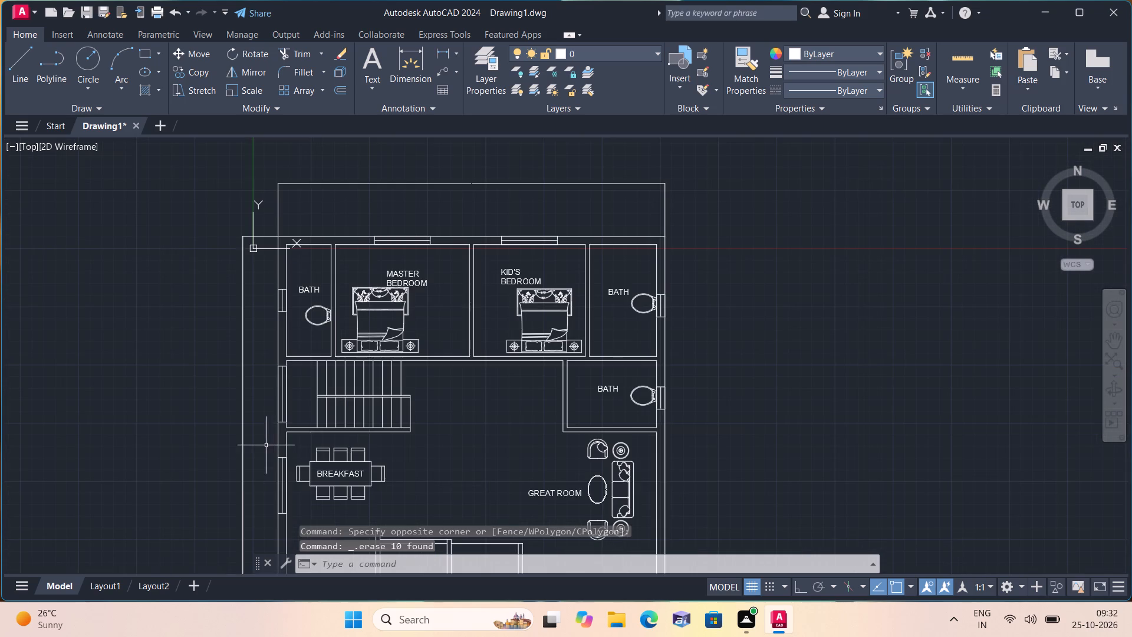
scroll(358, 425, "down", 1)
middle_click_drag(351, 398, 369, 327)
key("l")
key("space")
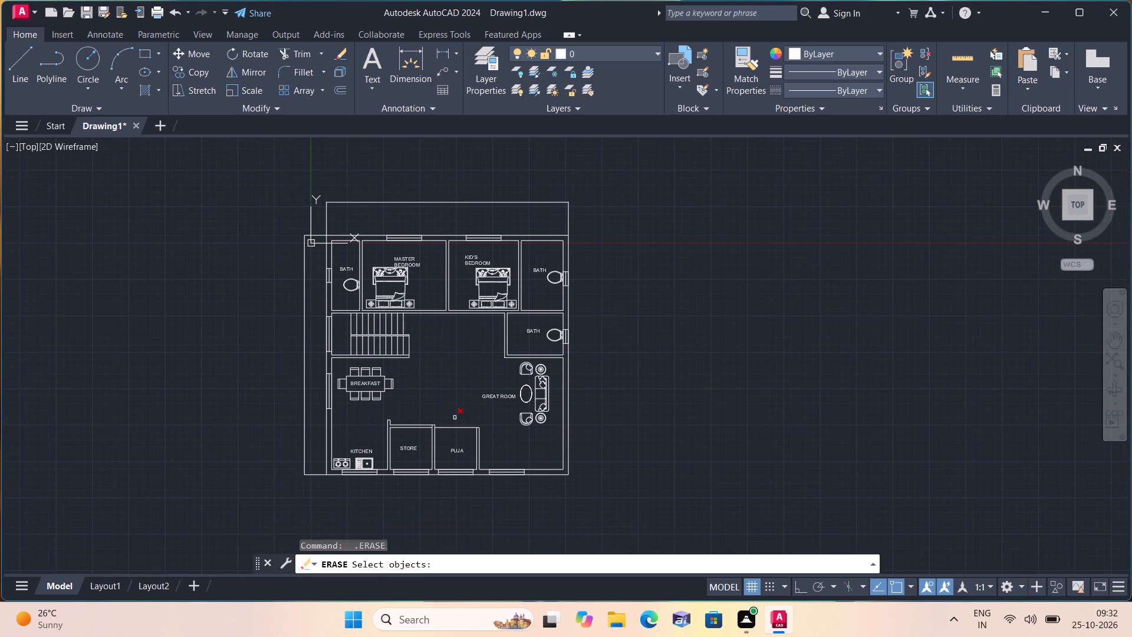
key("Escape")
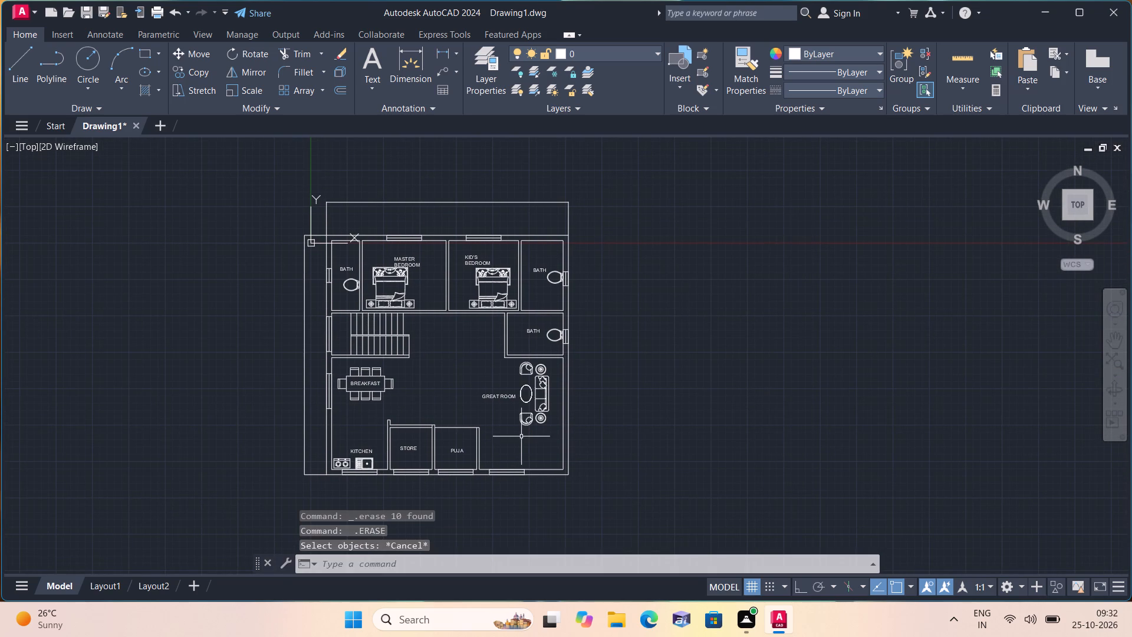
With Ortho on, outline a 3' door opening across the Great Room's south wall, starting 6" west of its inner southeast corner.
type("l")
key("space")
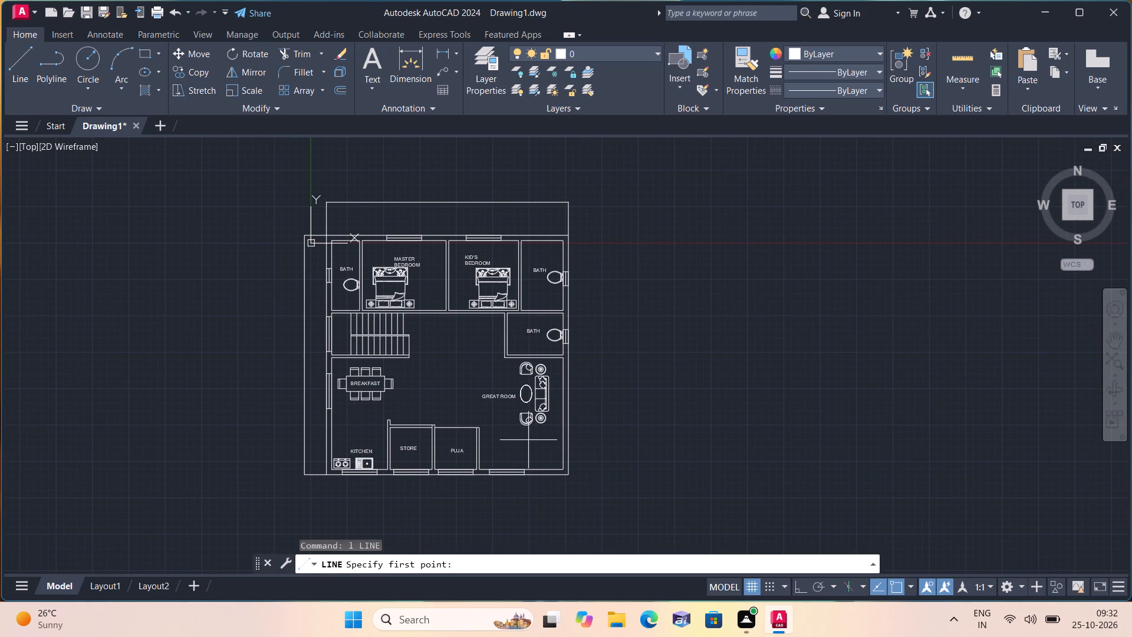
key("F8")
scroll(550, 478, "up", 1)
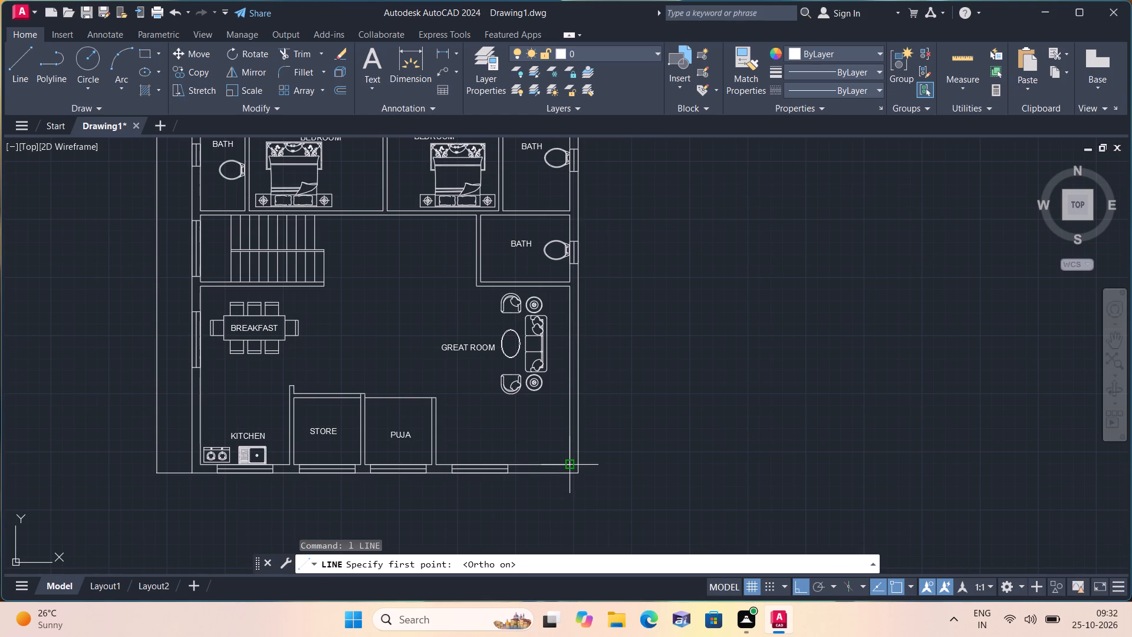
left_click(569, 464)
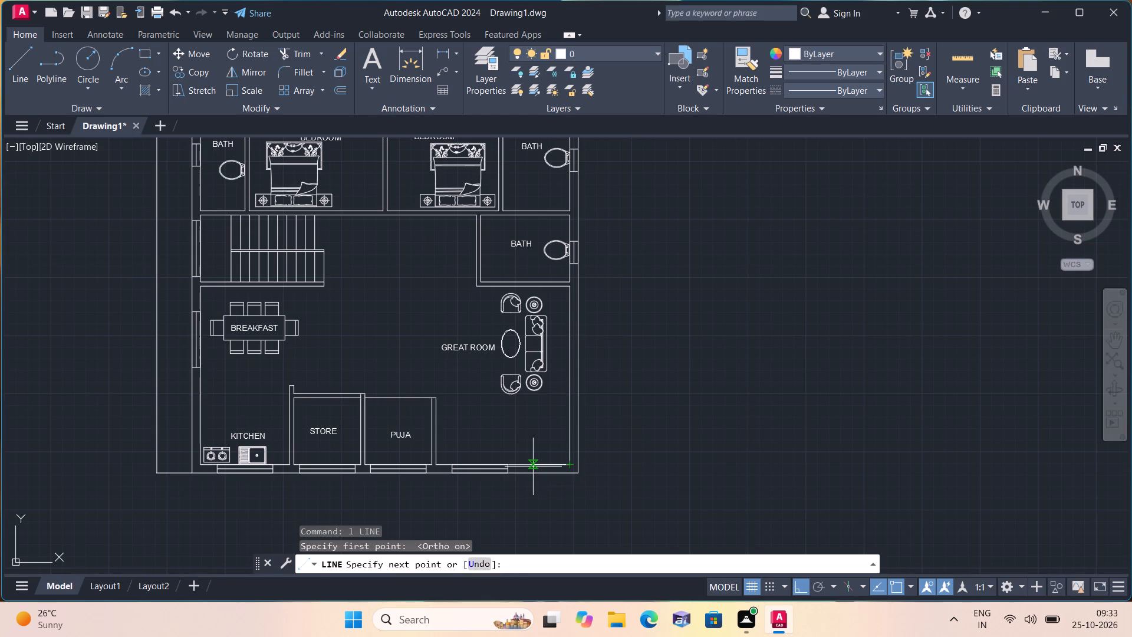
type("6\"")
key("space")
scroll(533, 467, "up", 2)
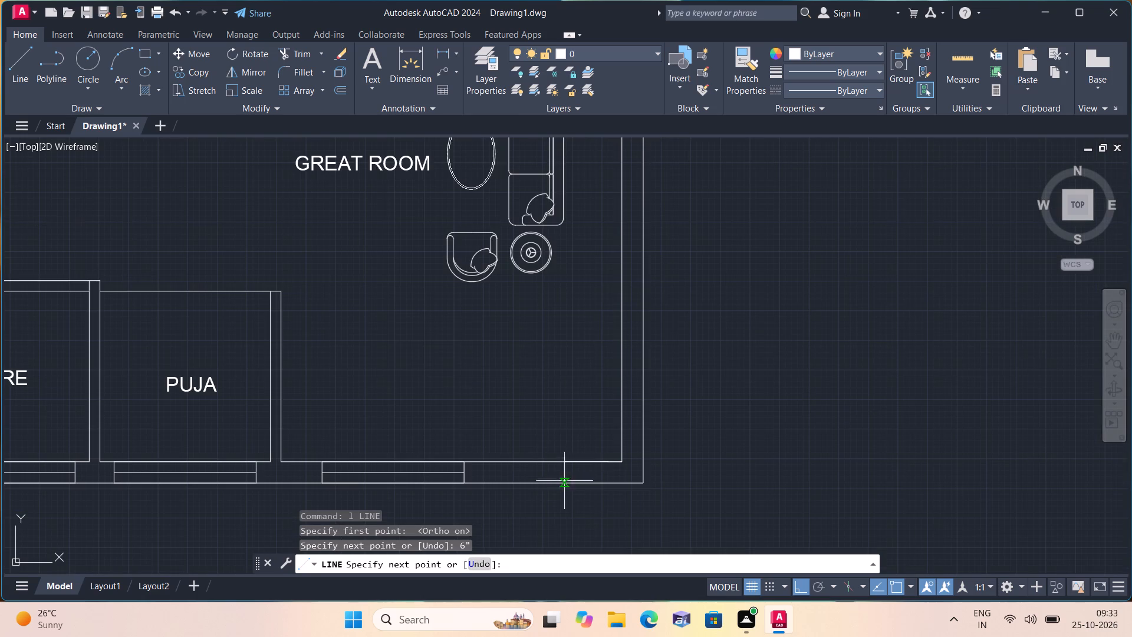
left_click(608, 483)
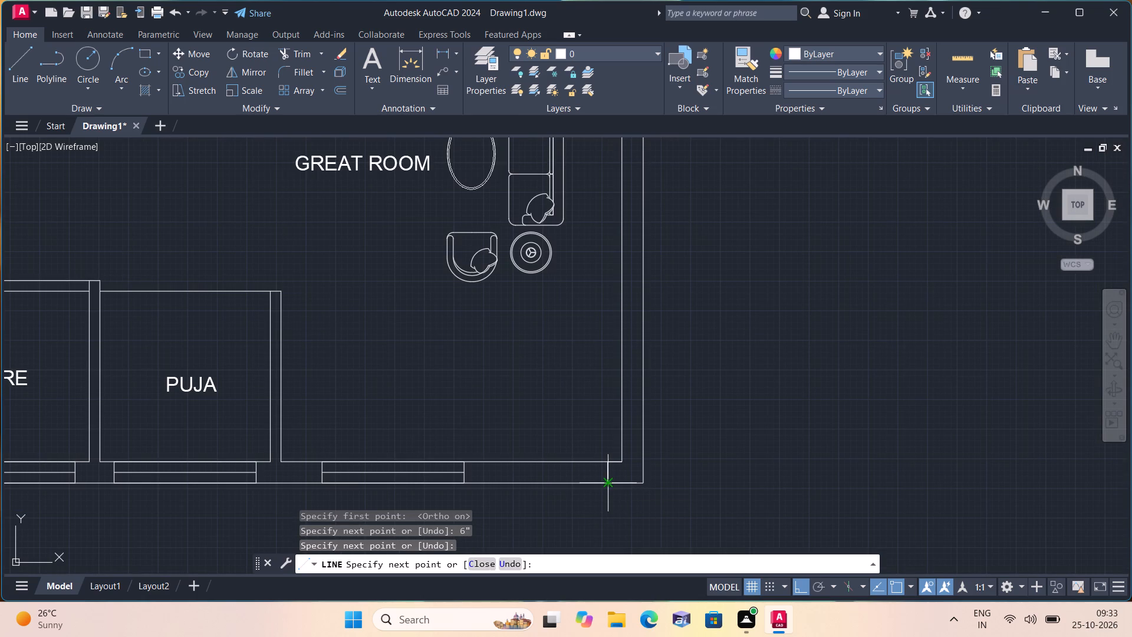
type("3'")
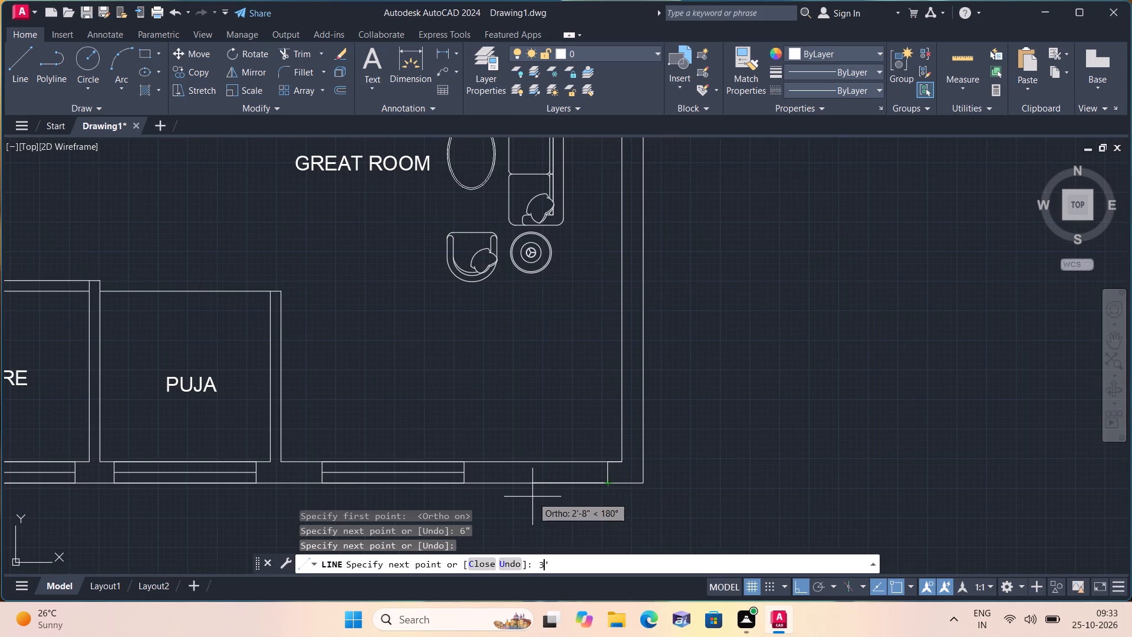
key("space")
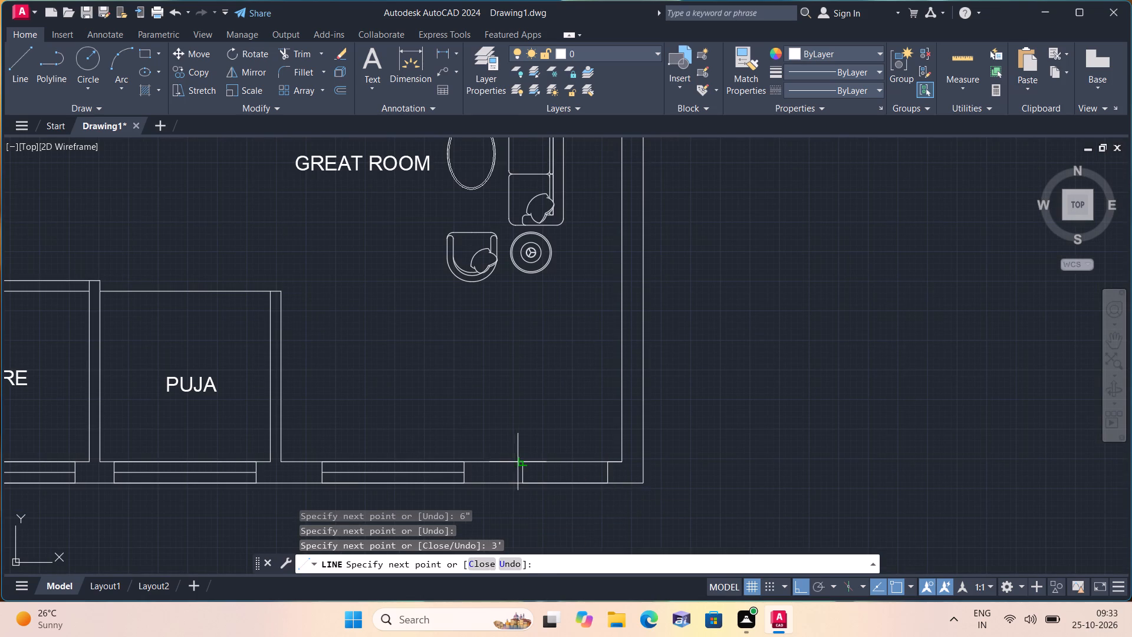
left_click(522, 462)
key("space")
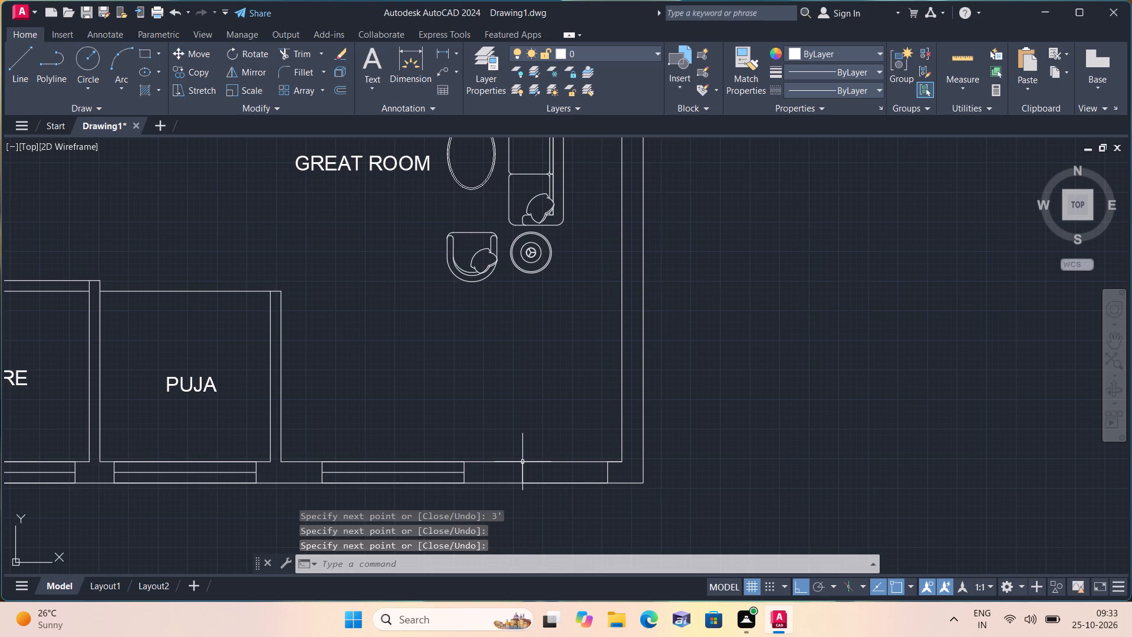
Trim the south wall lines between the two jambs of the Great Room door opening.
type("trim")
key("space")
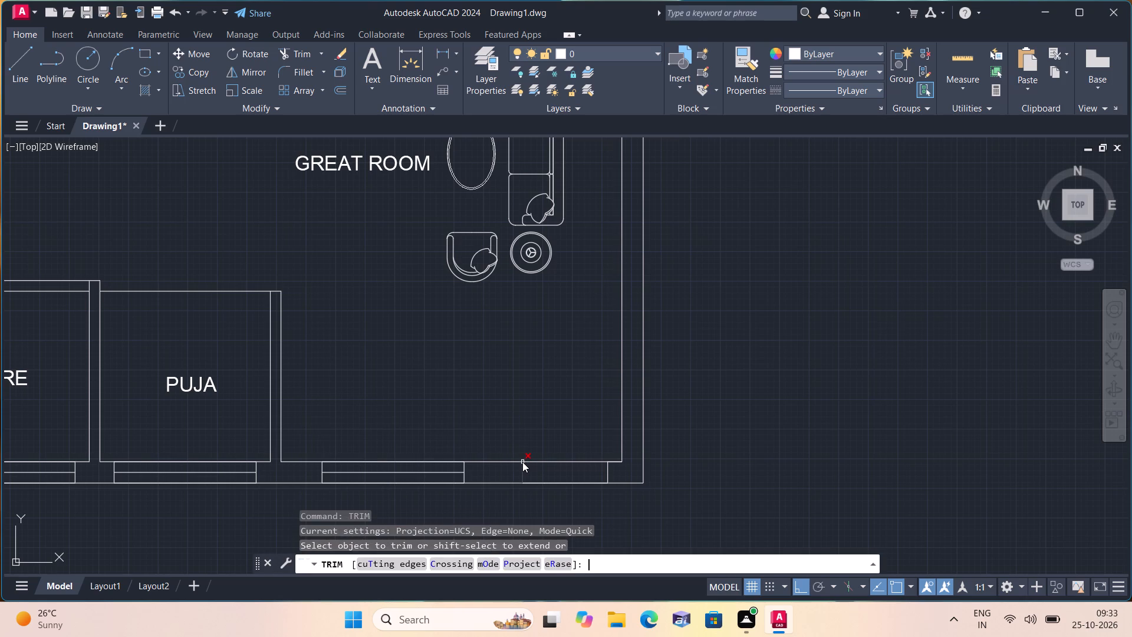
left_click_drag(568, 440, 574, 507)
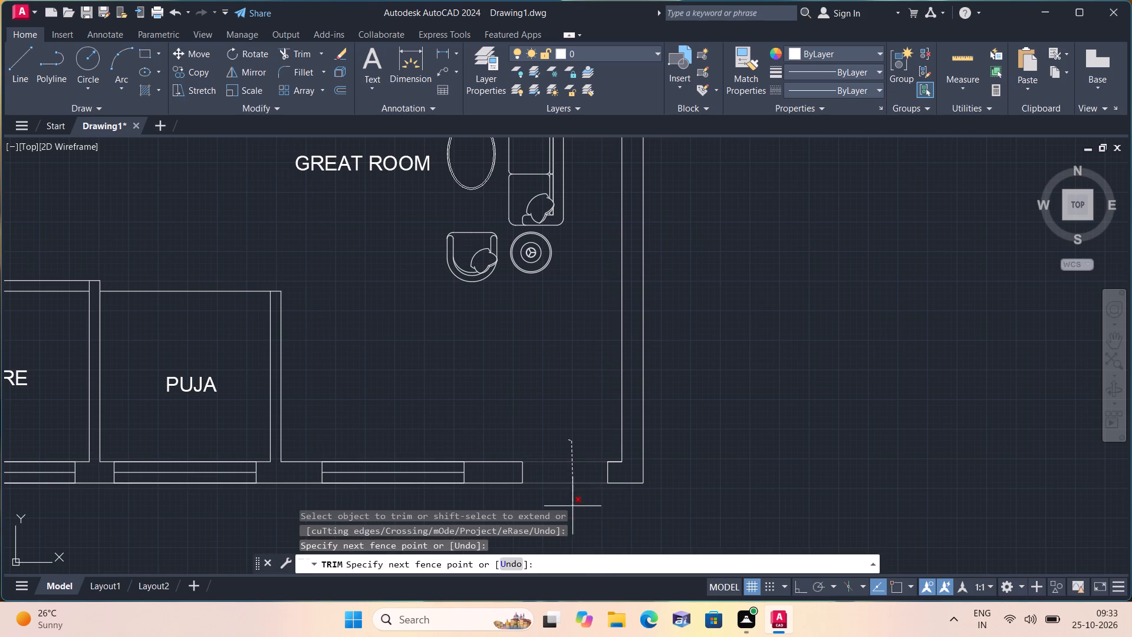
left_click(613, 464)
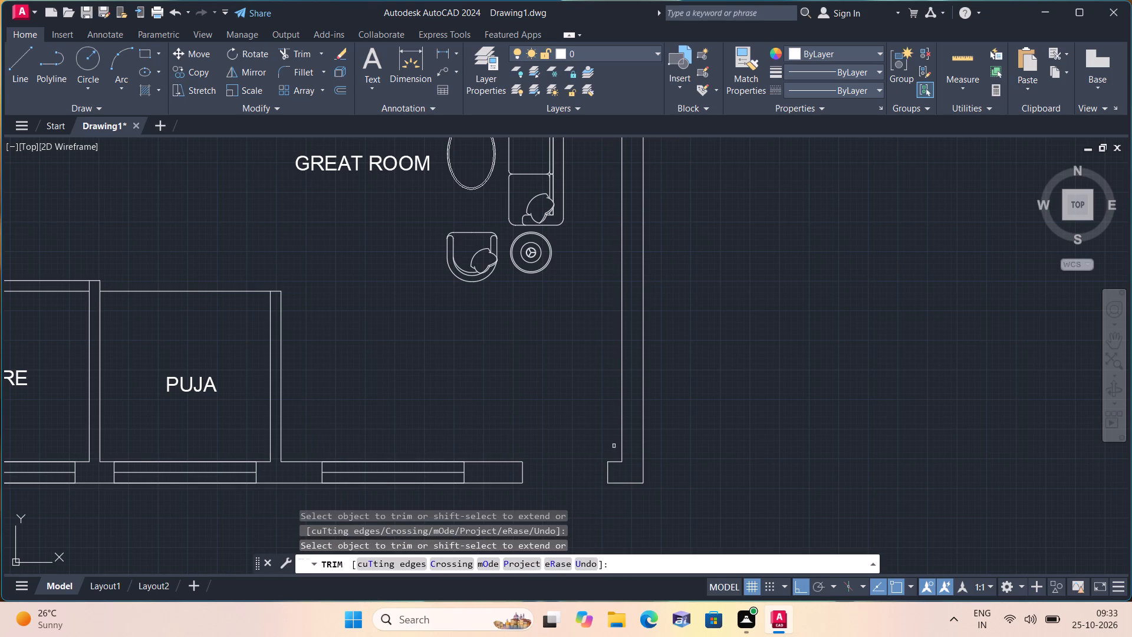
key("space")
Draw a threshold line across the door opening along the south wall's outer face, between the outer jamb corners.
type("l")
key("space")
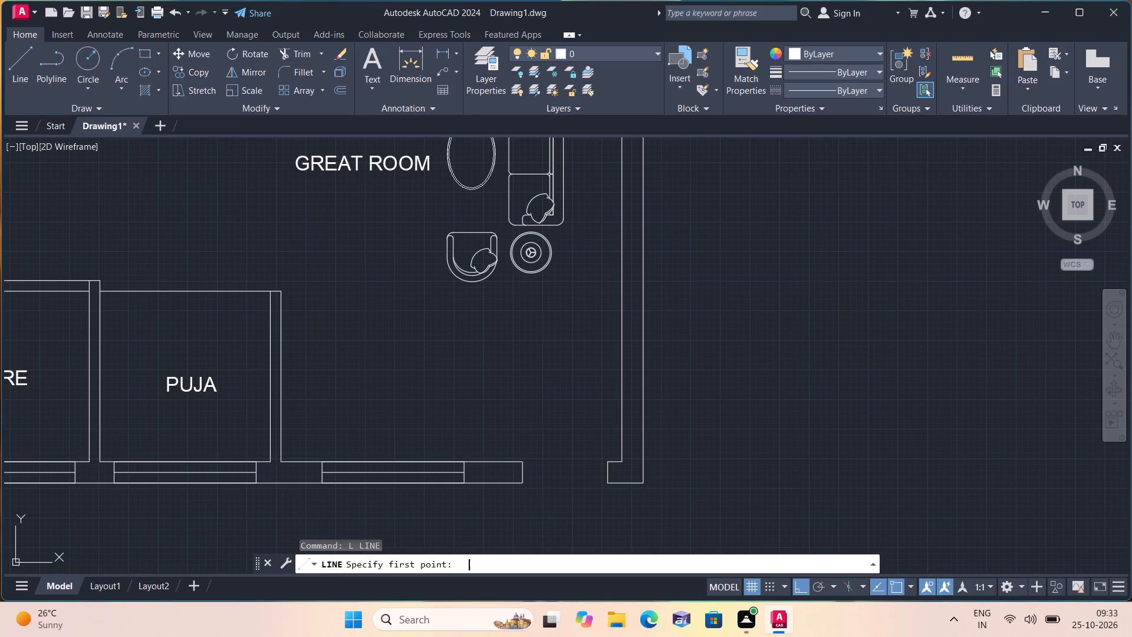
left_click(522, 484)
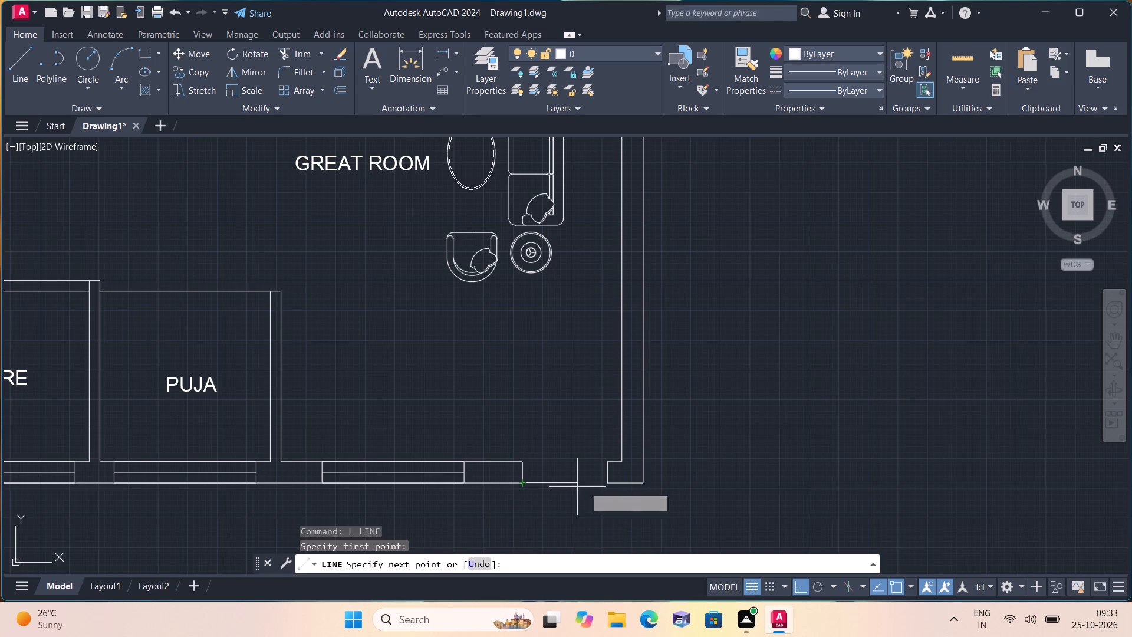
left_click(611, 484)
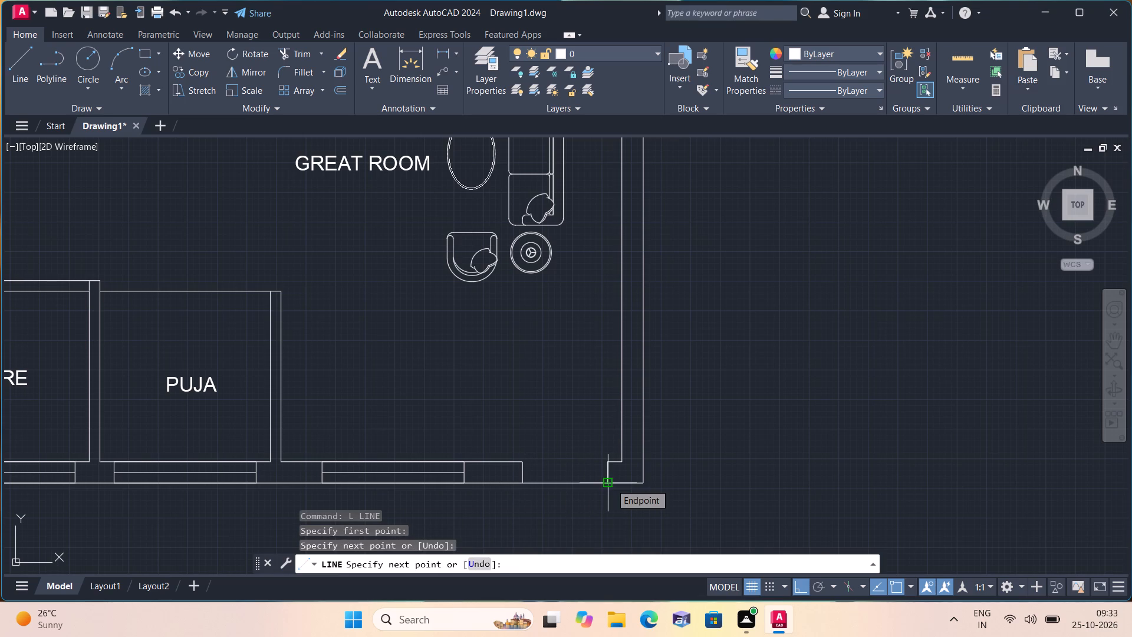
key("space")
Draw a 3' door leaf line northward from the inner corner of the opening's east jamb.
key("space")
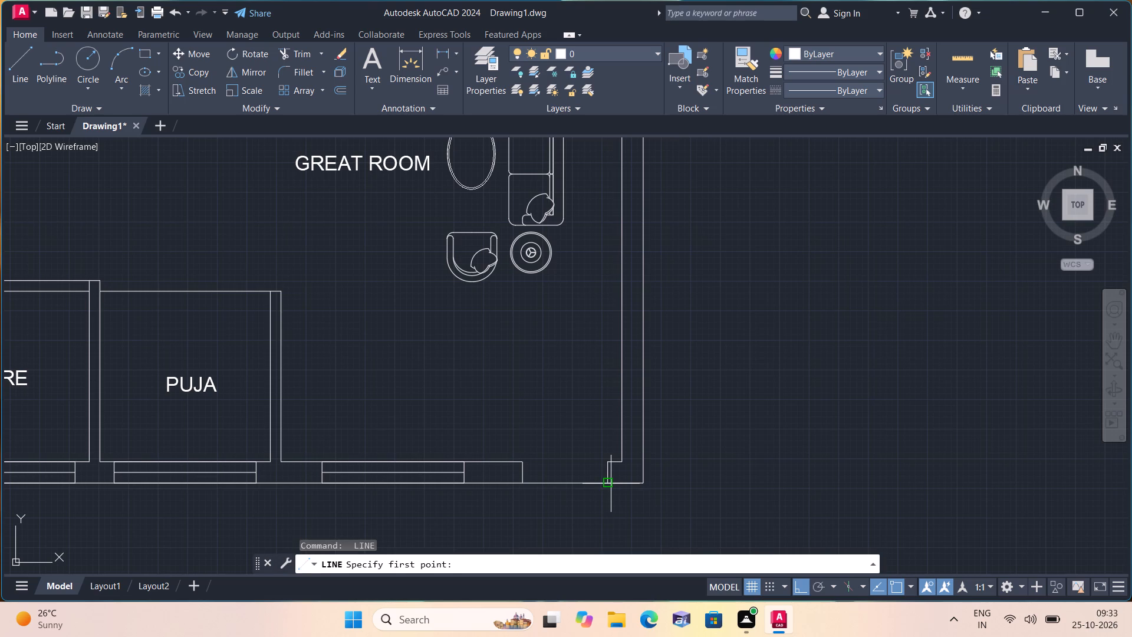
left_click(608, 464)
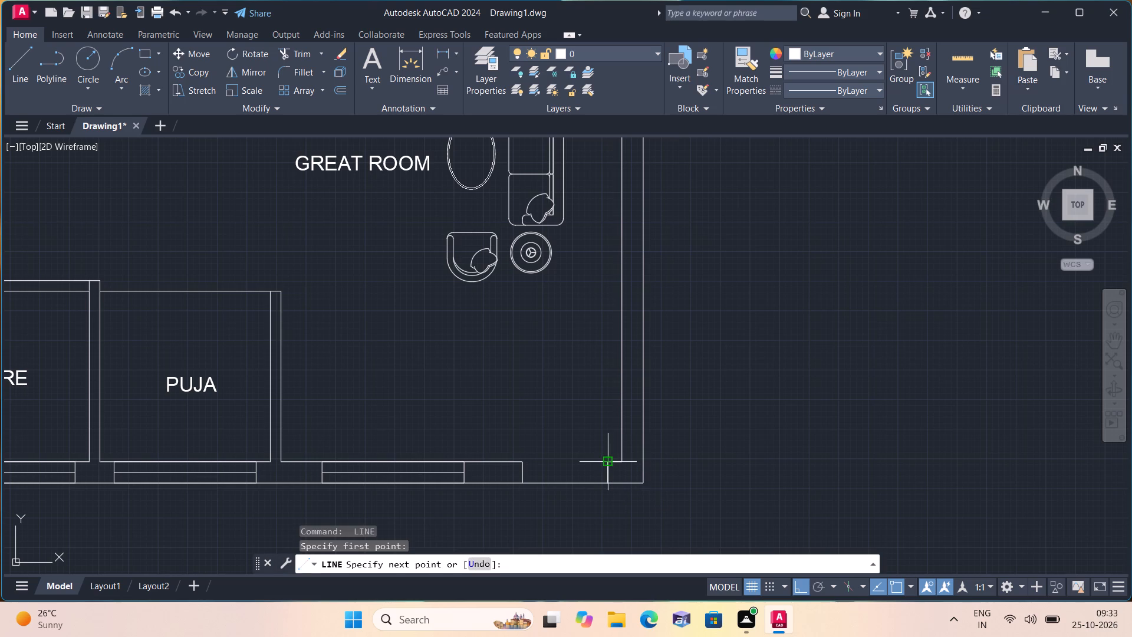
type("3'")
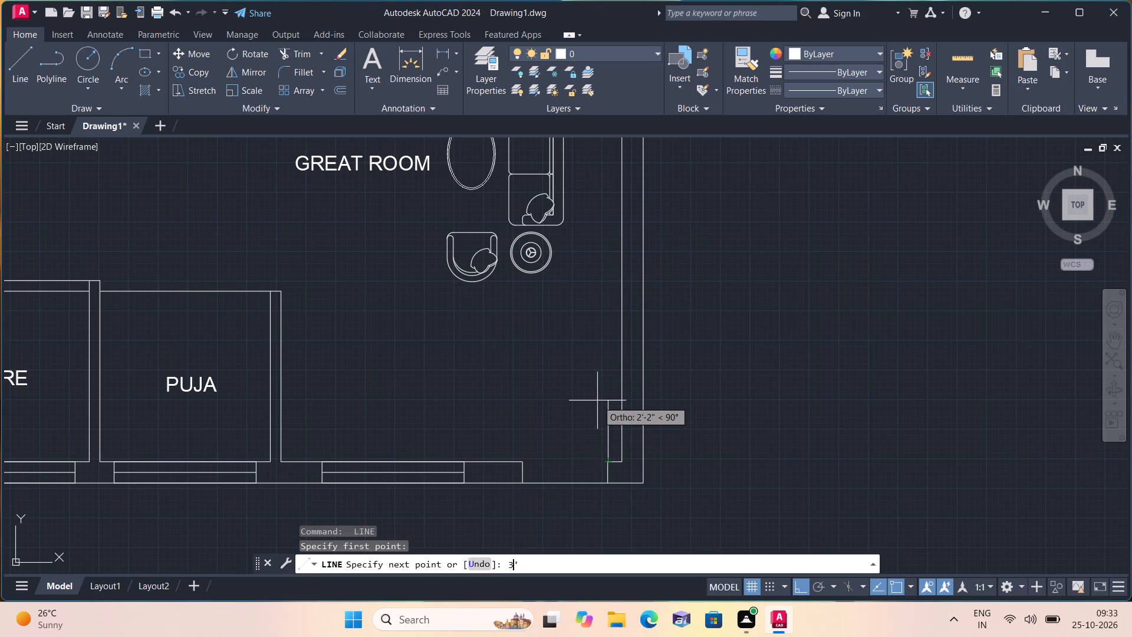
key("space")
key("space")
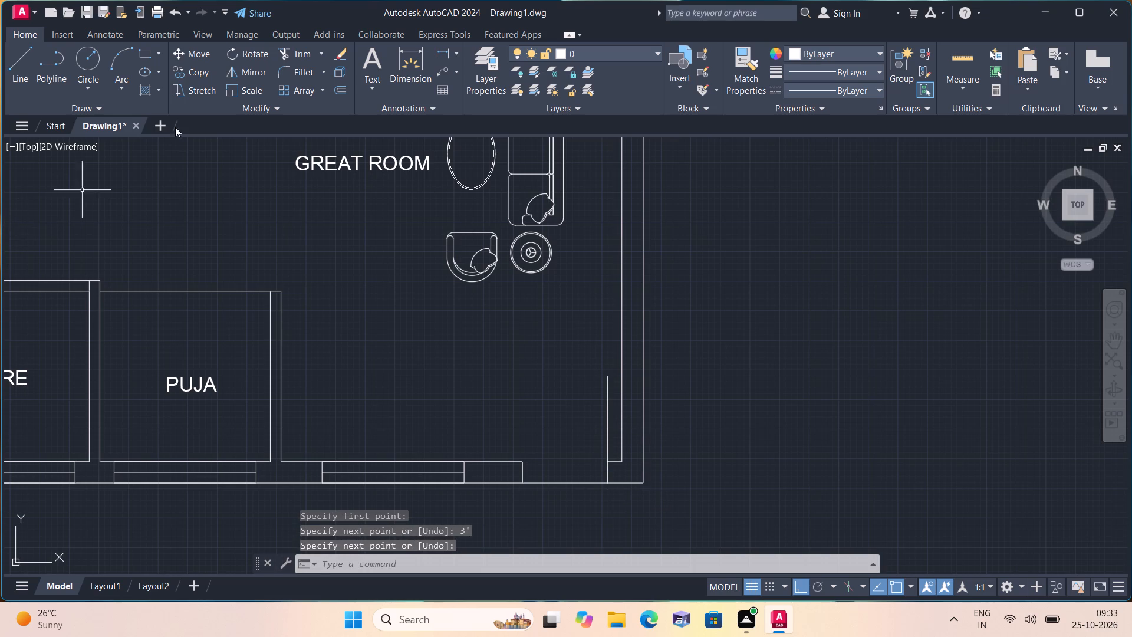
Draw the door swing as a Start, End, Direction arc from the leaf's free end to the west jamb's inner corner, bulging northwest.
left_click(126, 79)
left_click(164, 267)
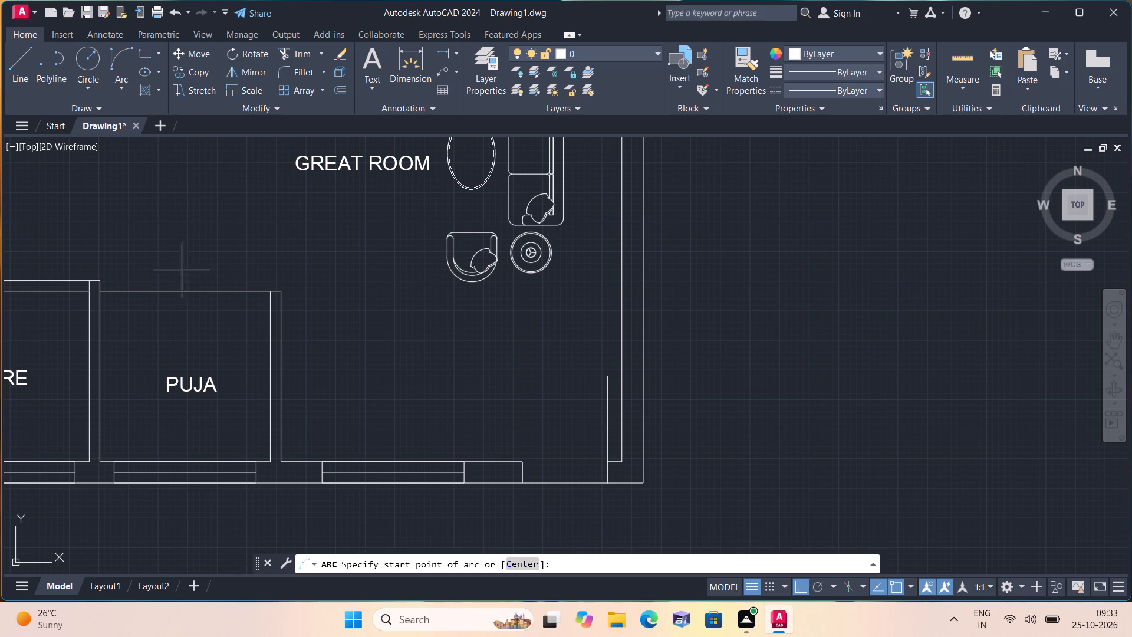
left_click(608, 375)
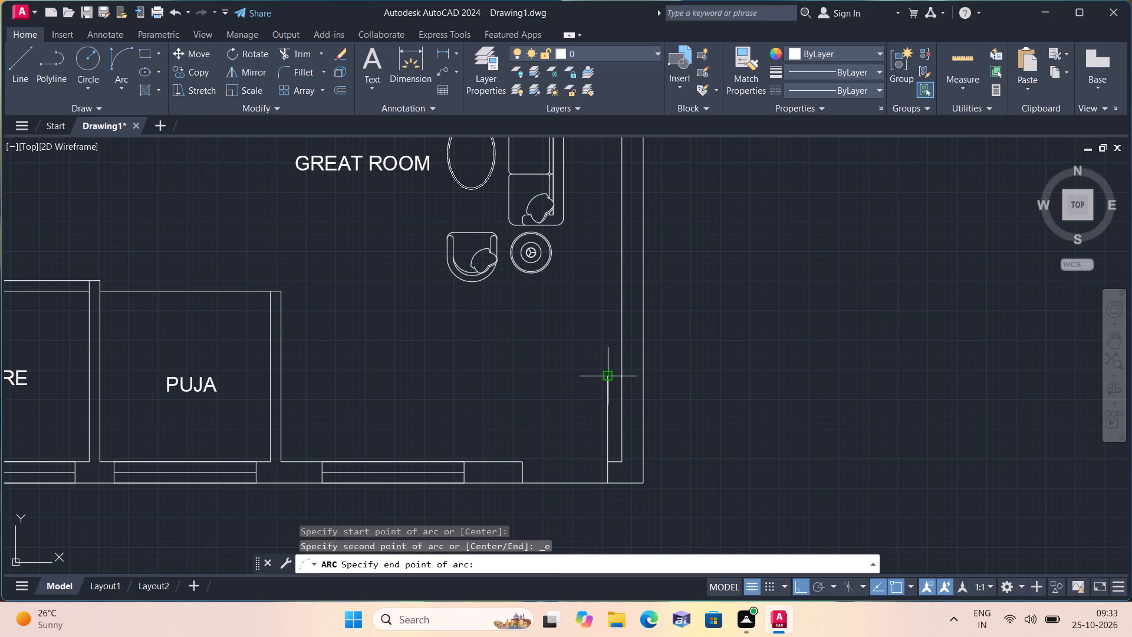
left_click(524, 461)
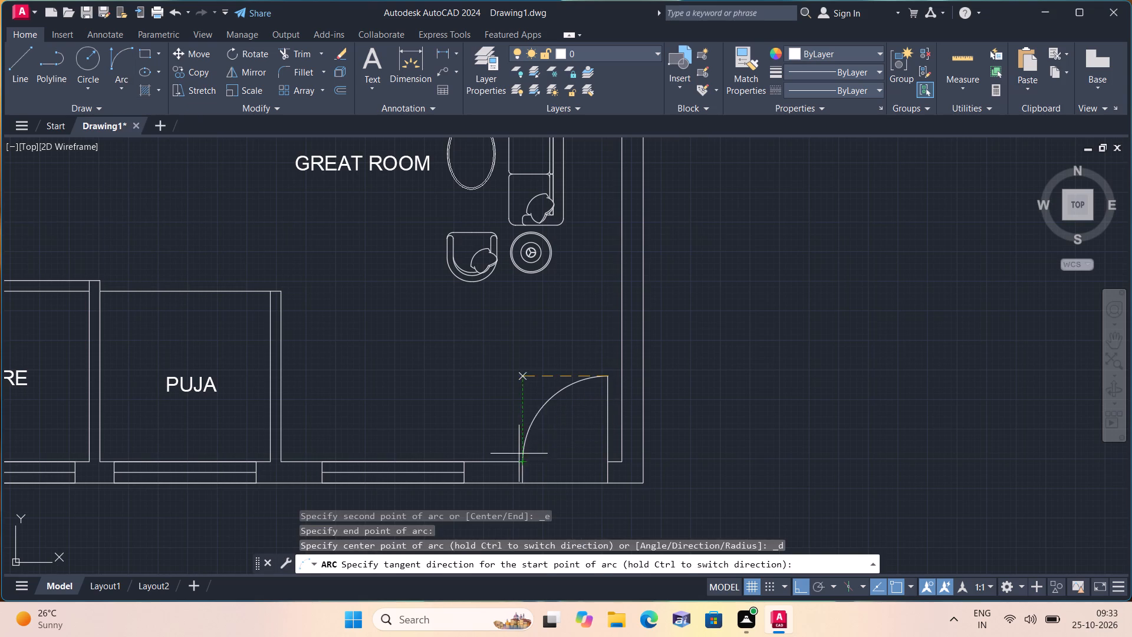
left_click(472, 394)
Draw a 3" line west from the Store's inner northeast corner along the north wall's inner face, then a jamb line across the wall.
scroll(449, 392, "down", 2)
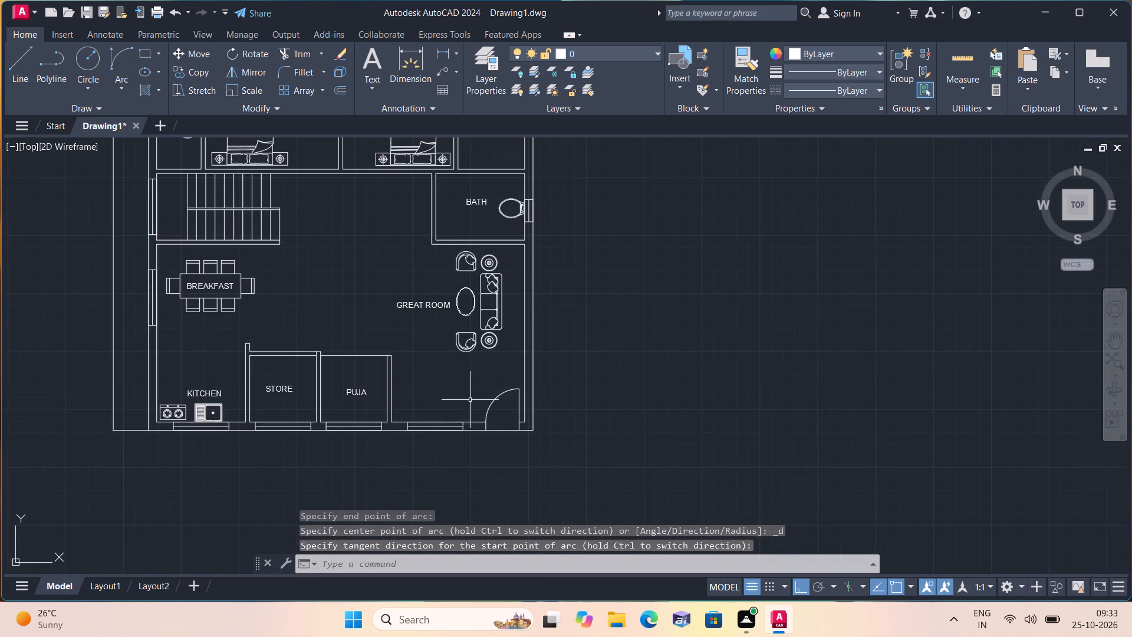
middle_click_drag(499, 409, 598, 385)
scroll(577, 389, "down", 1)
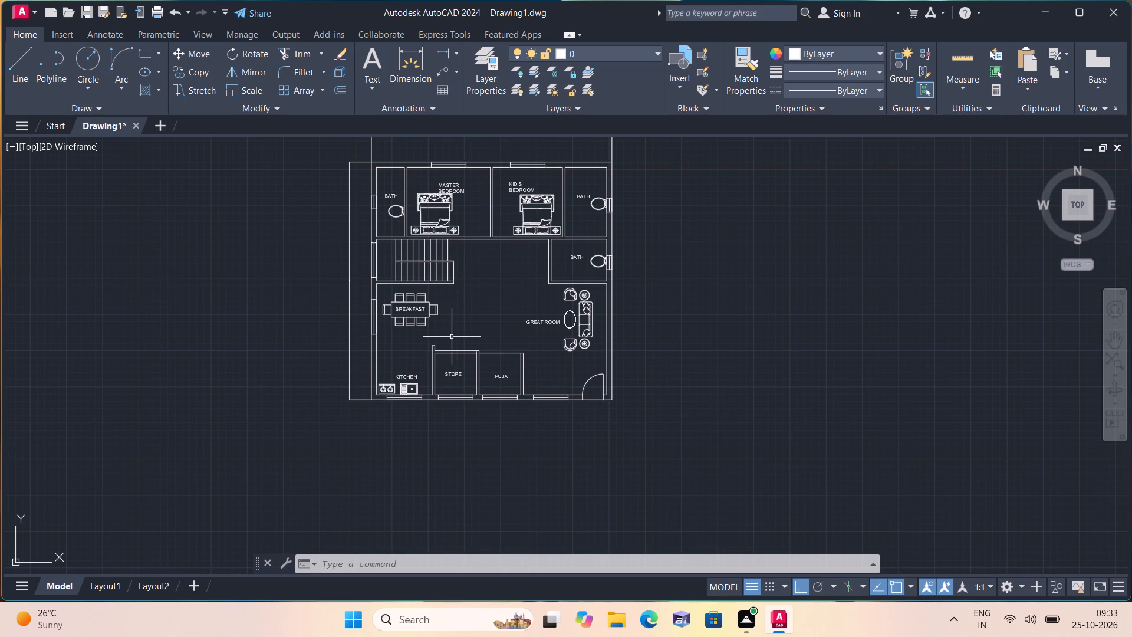
middle_click_drag(452, 337, 531, 438)
type("l")
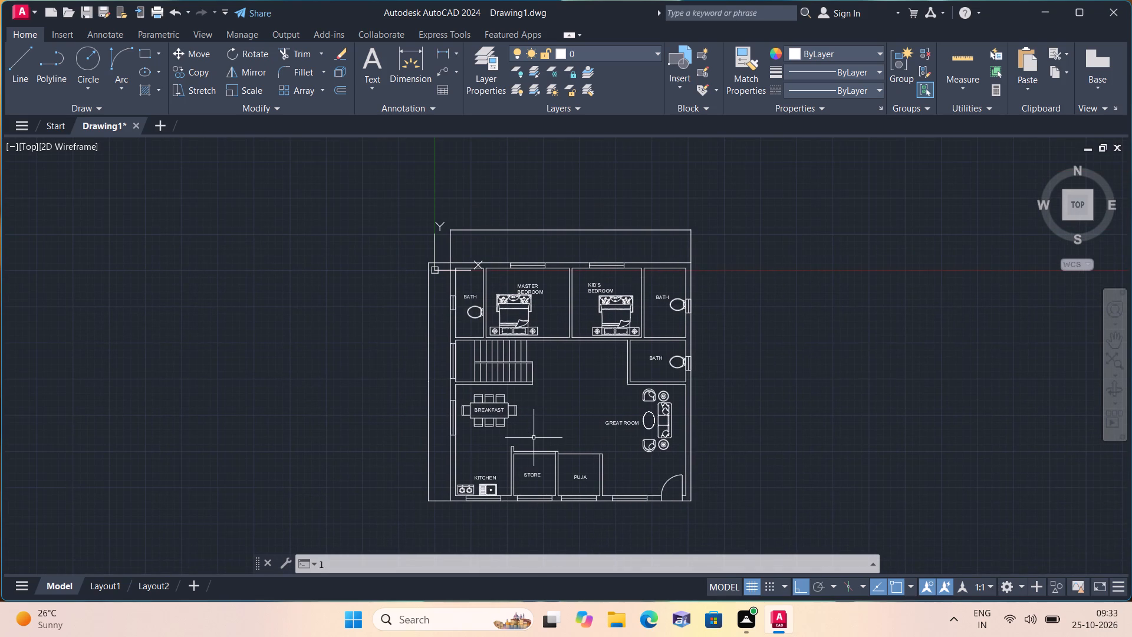
key("space")
scroll(585, 458, "up", 2)
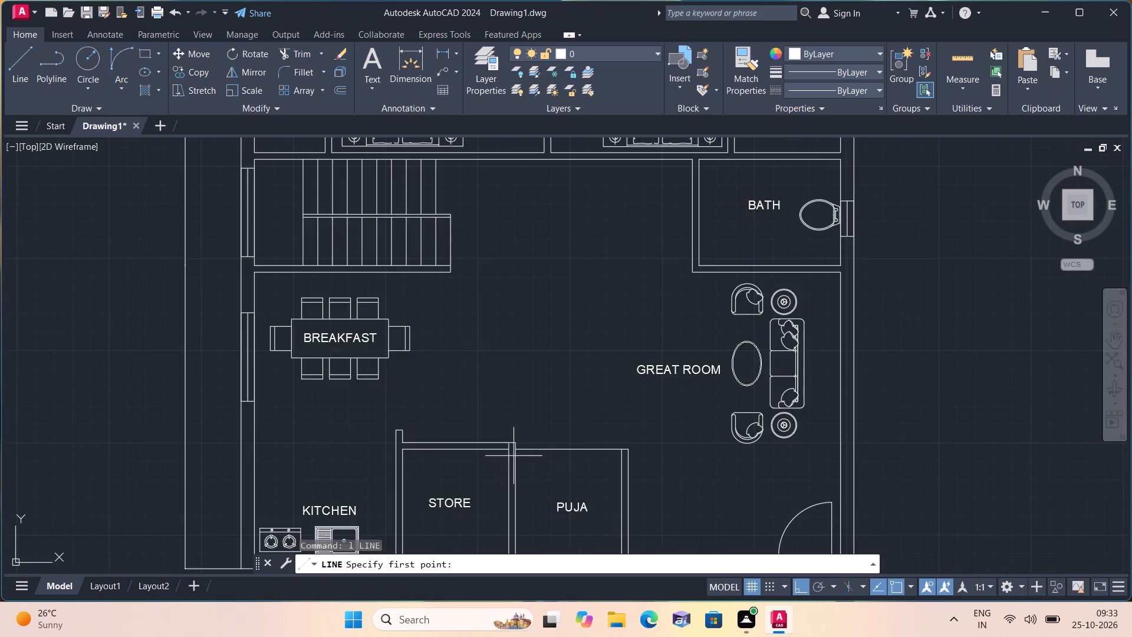
scroll(492, 440, "up", 1)
left_click(520, 456)
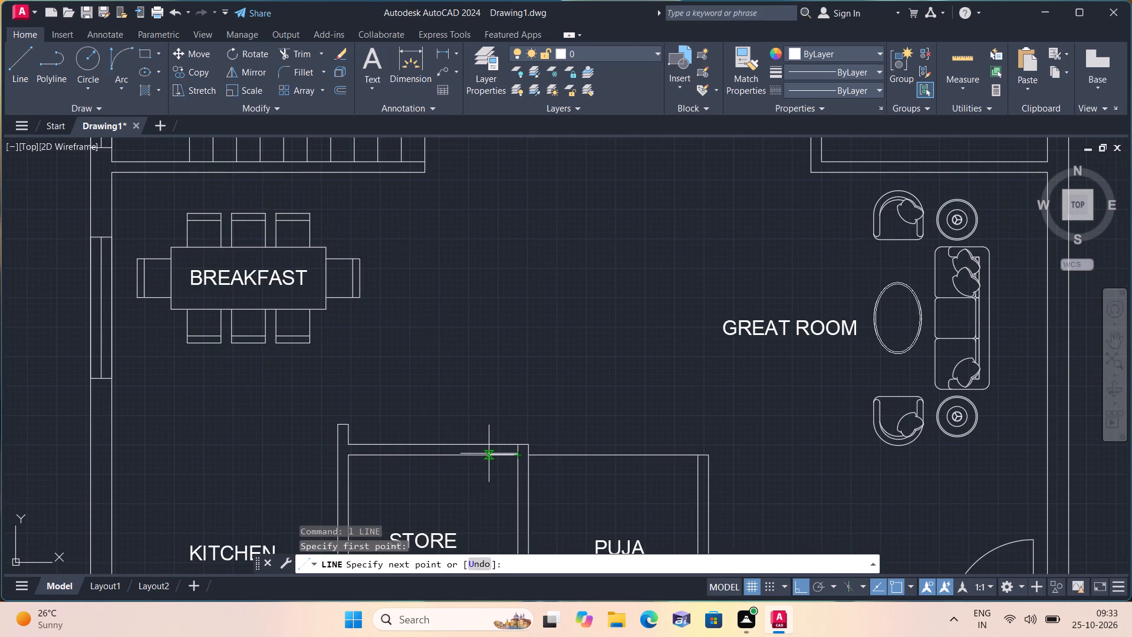
type("3\"")
key("space")
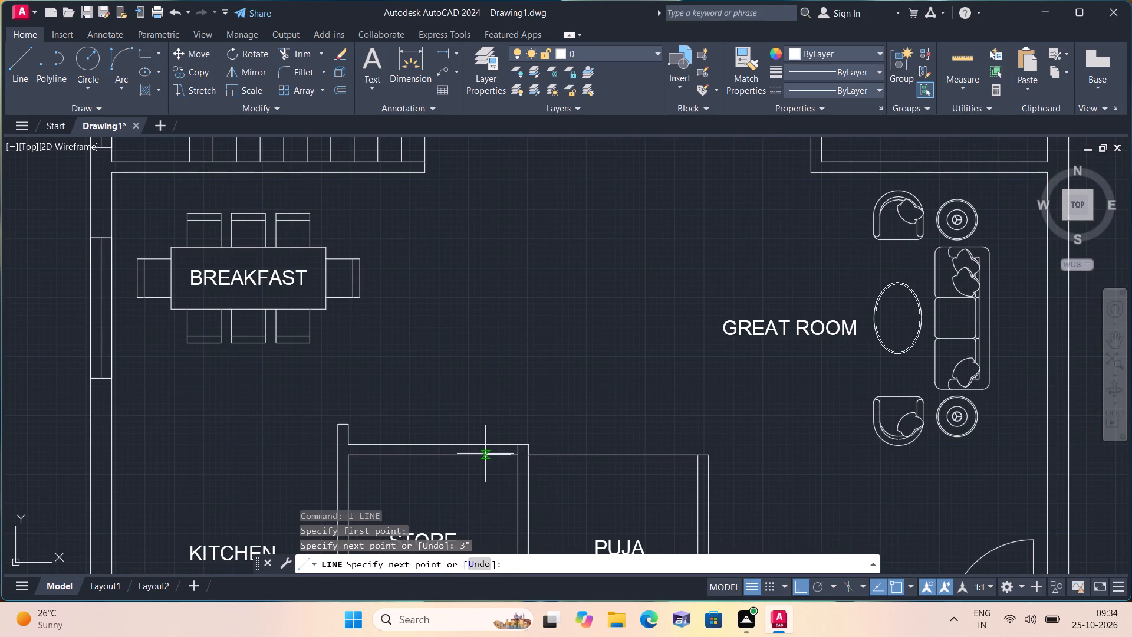
scroll(488, 451, "up", 1)
left_click(525, 439)
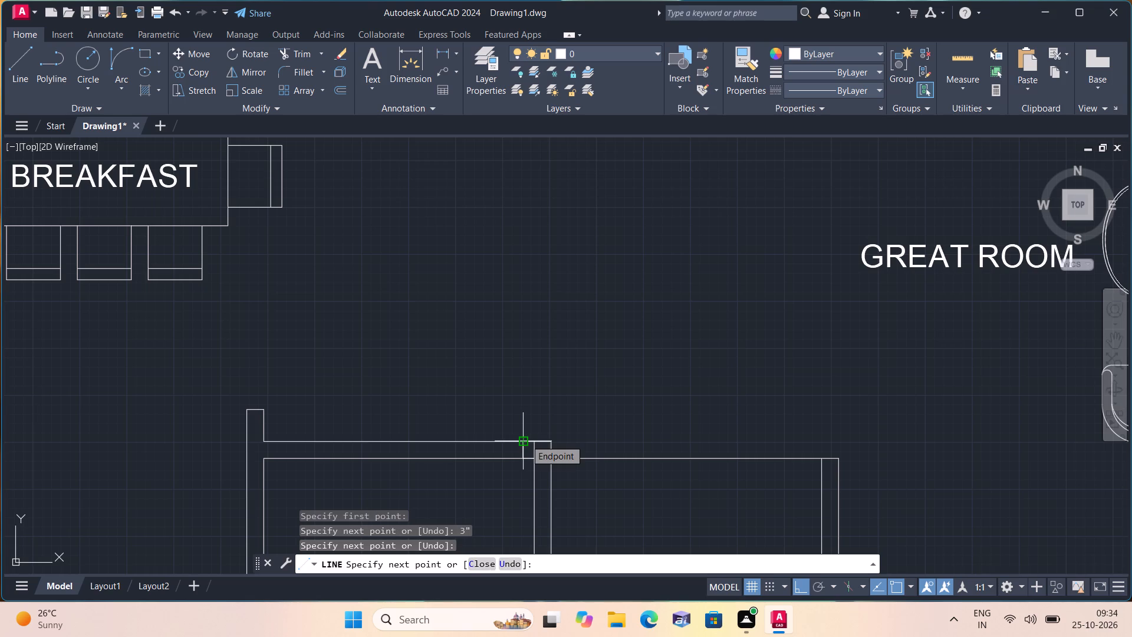
key("space")
Delete the 3" offset line beside the jamb at the Store's northeast corner.
scroll(525, 439, "up", 2)
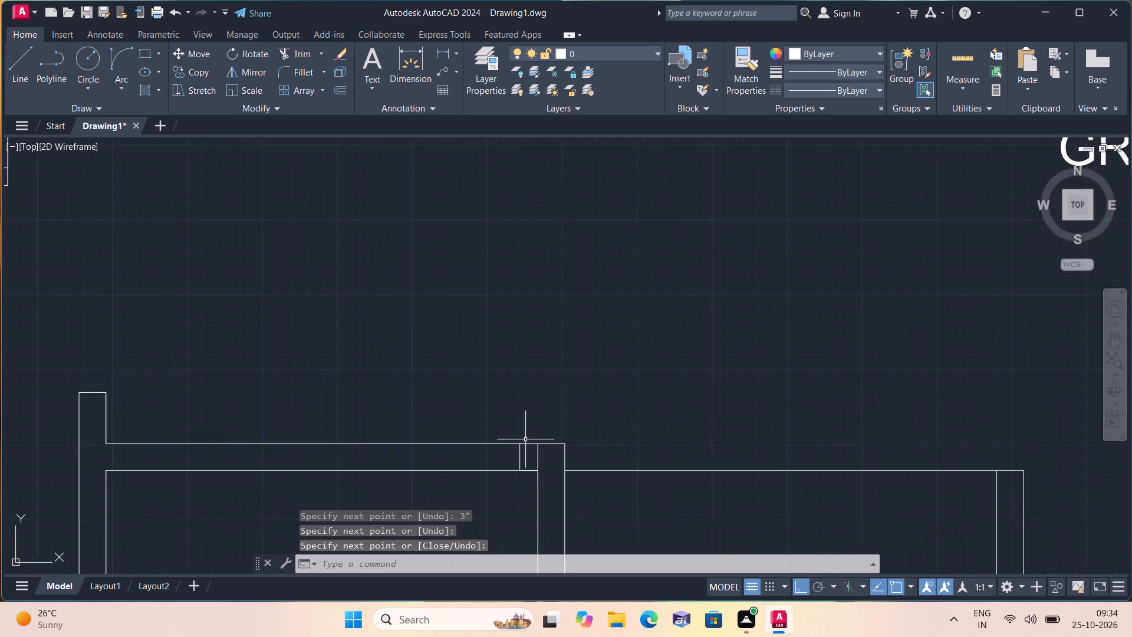
left_click(526, 492)
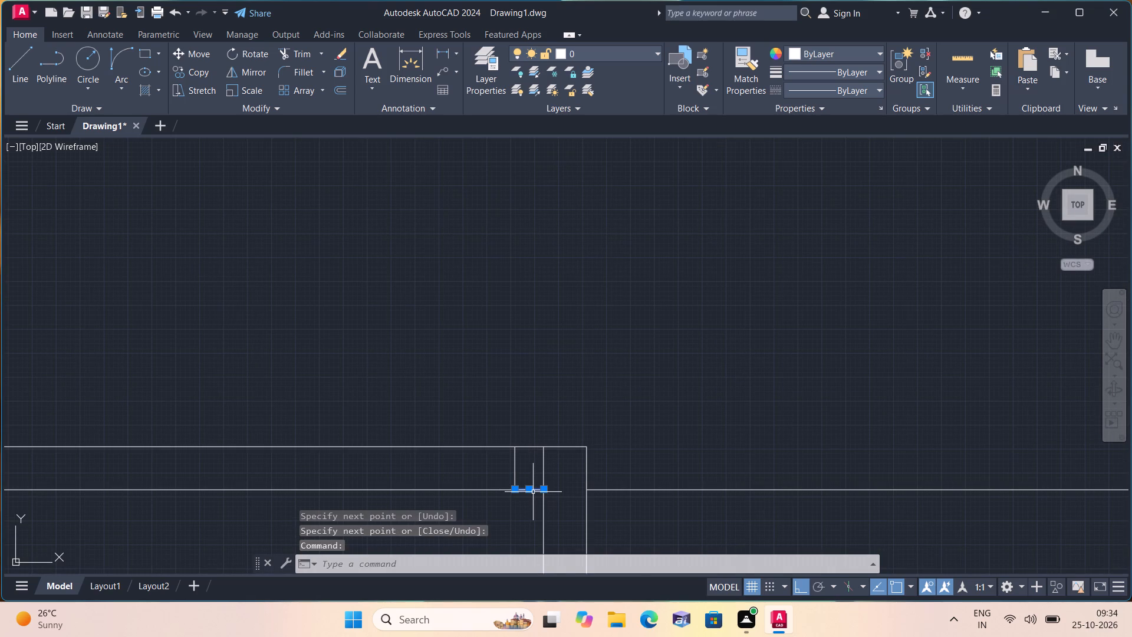
key("Delete")
Draw a 2' line west along the Store north wall's outer face from the jamb, then a second jamb line across the wall.
type("l")
key("space")
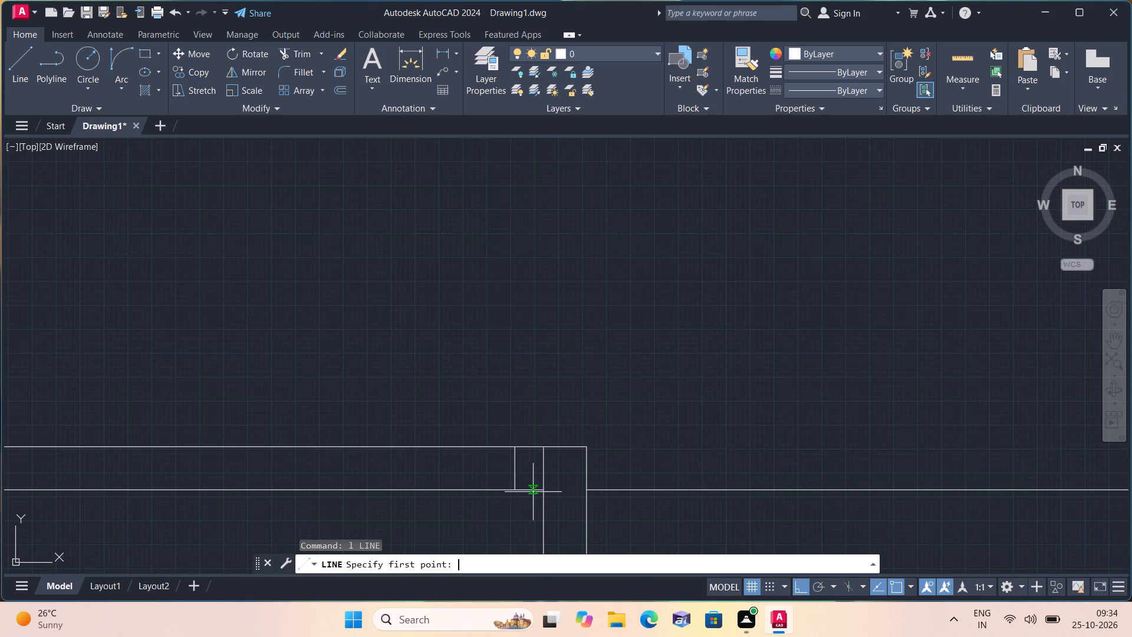
left_click(514, 444)
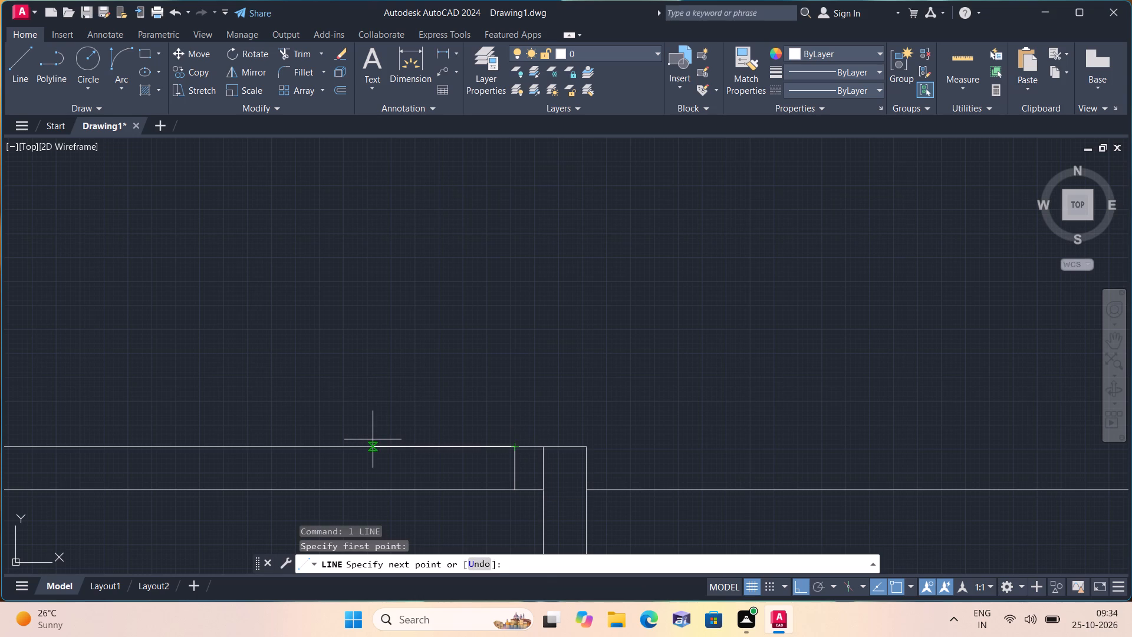
type("2'")
key("space")
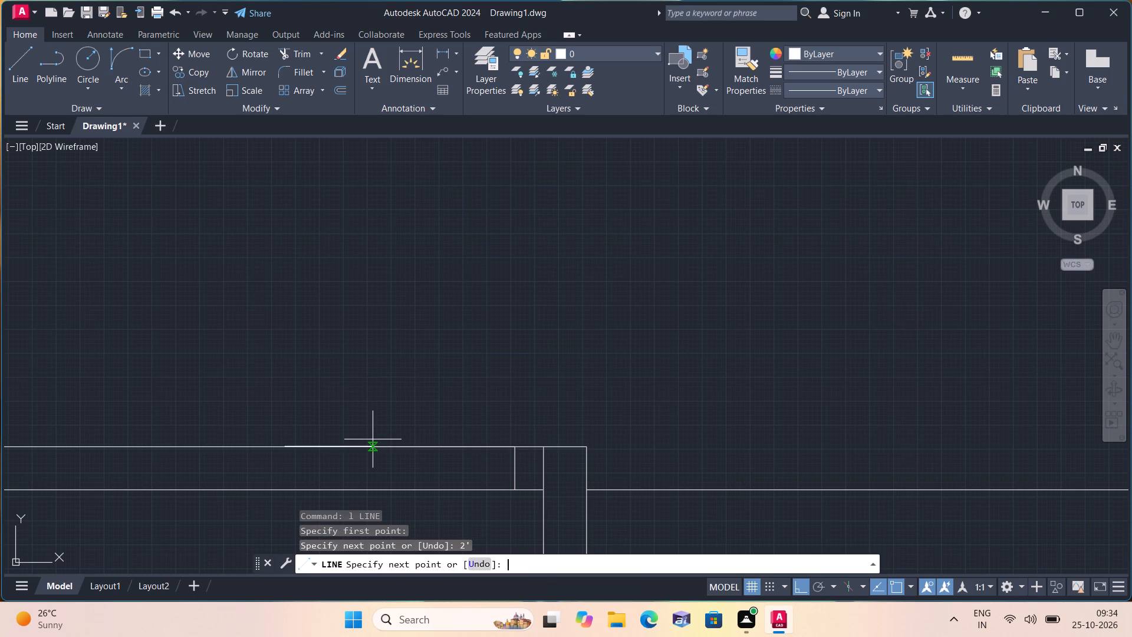
left_click(285, 490)
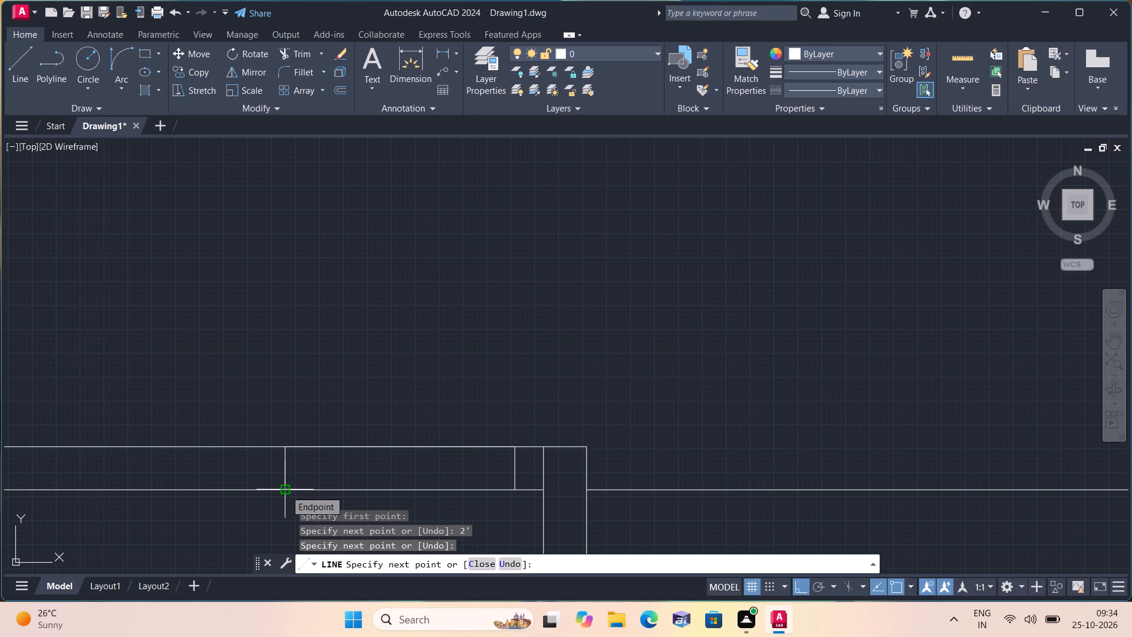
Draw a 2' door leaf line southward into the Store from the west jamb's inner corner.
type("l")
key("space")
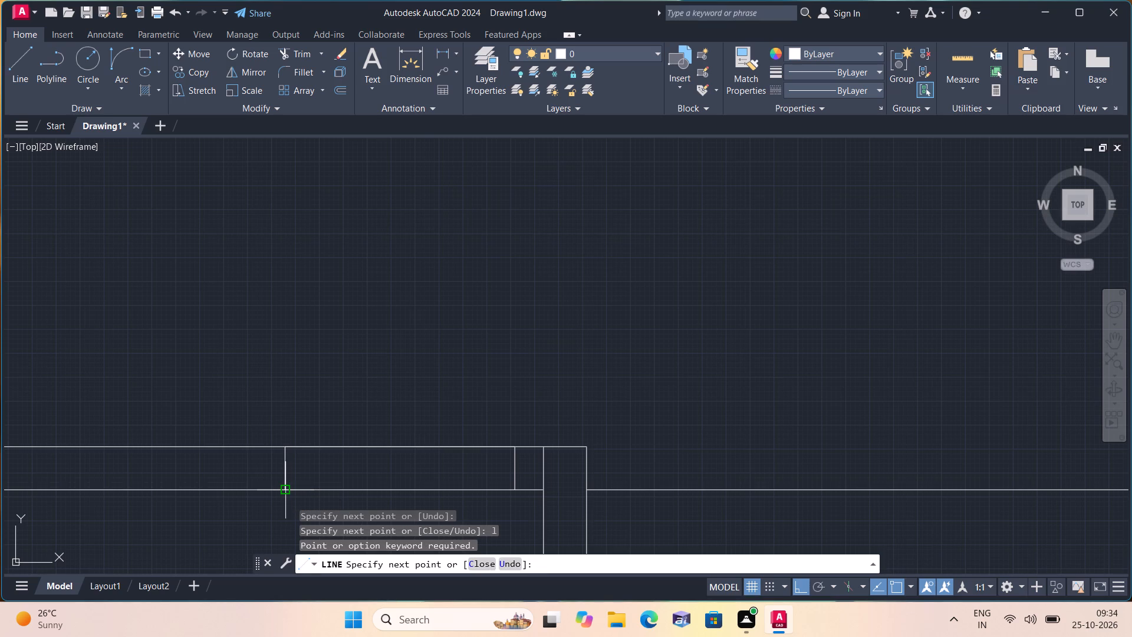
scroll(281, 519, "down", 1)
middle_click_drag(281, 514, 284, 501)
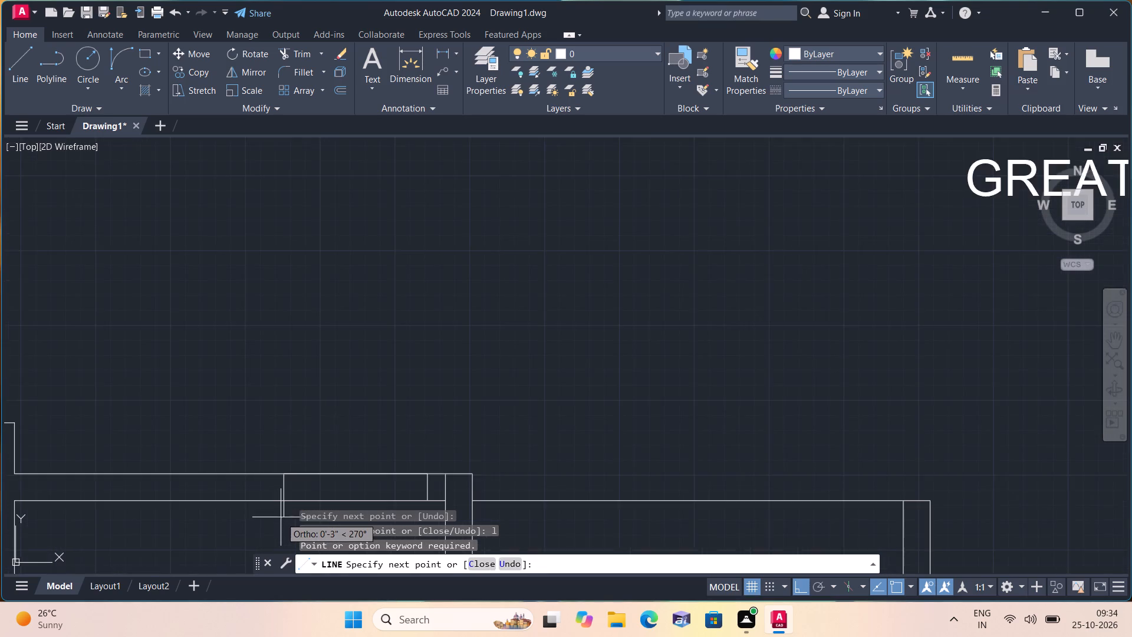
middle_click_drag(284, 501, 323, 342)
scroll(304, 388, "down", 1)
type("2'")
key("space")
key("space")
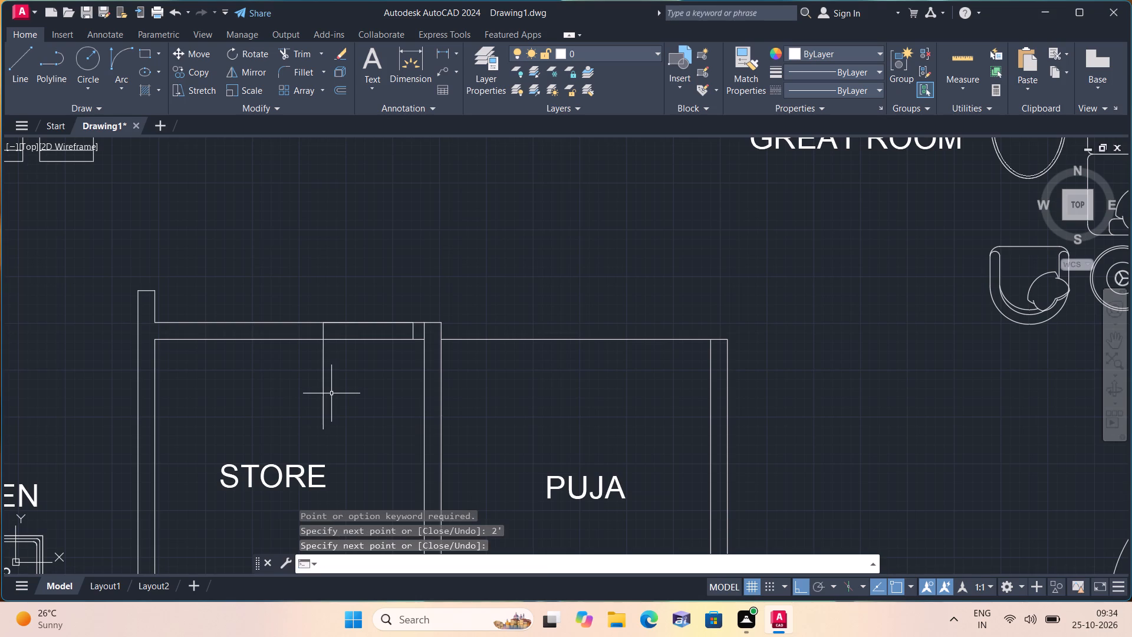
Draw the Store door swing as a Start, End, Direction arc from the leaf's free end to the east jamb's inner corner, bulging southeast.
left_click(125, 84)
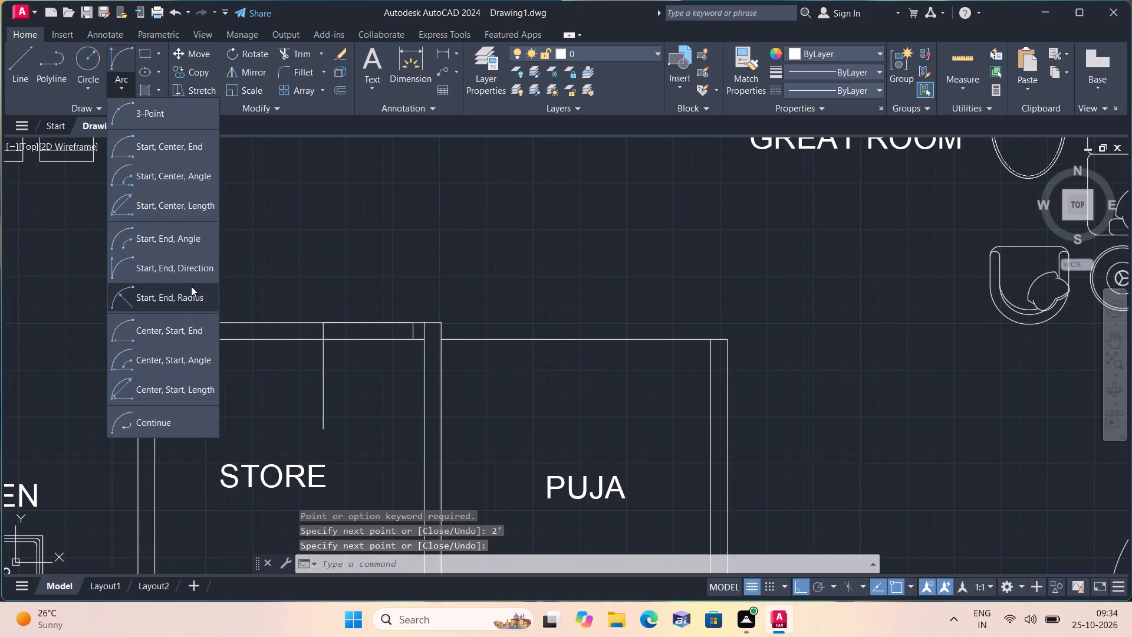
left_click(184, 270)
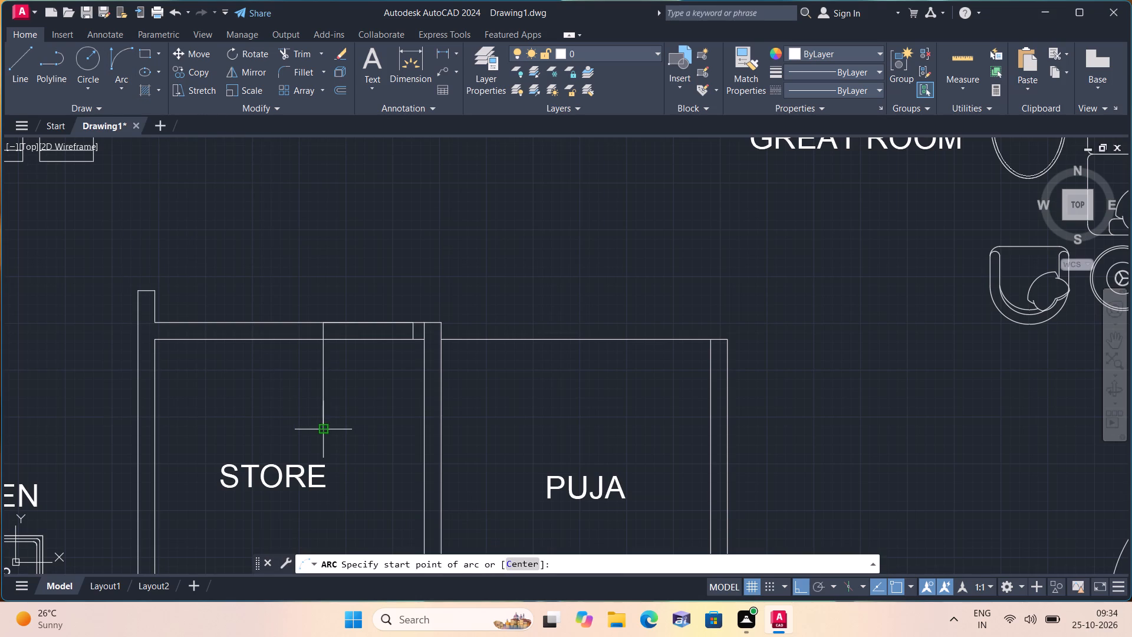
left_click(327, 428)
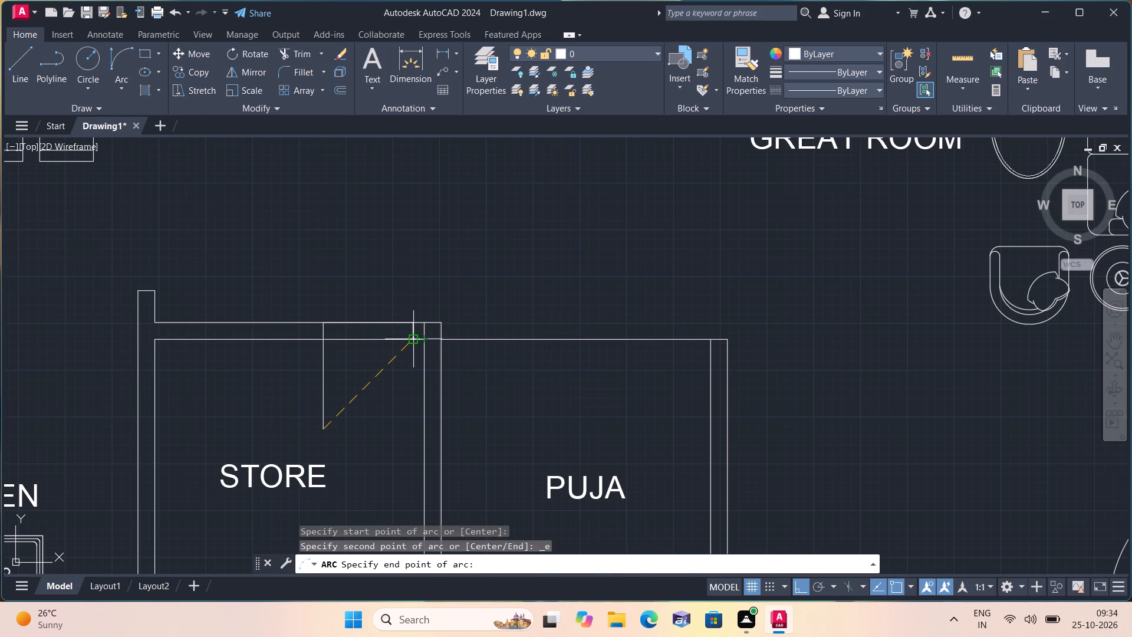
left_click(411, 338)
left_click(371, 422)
Trim the wall line crossing the Store's northeast wall junction and the north wall's inner face line between the two jambs.
scroll(371, 422, "down", 2)
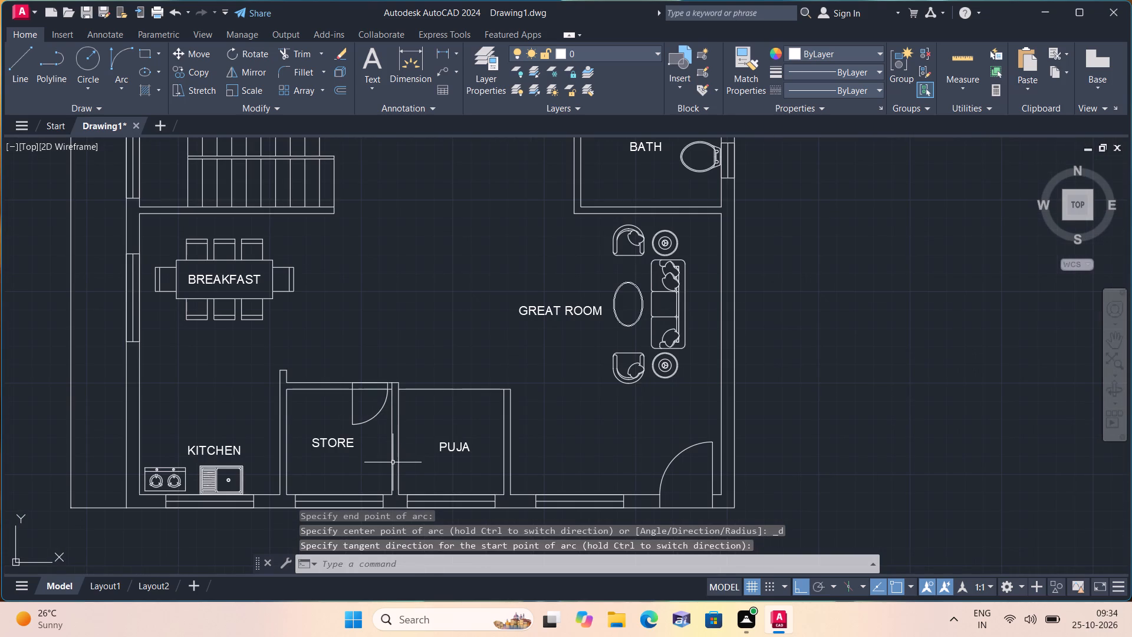
scroll(351, 405, "up", 2)
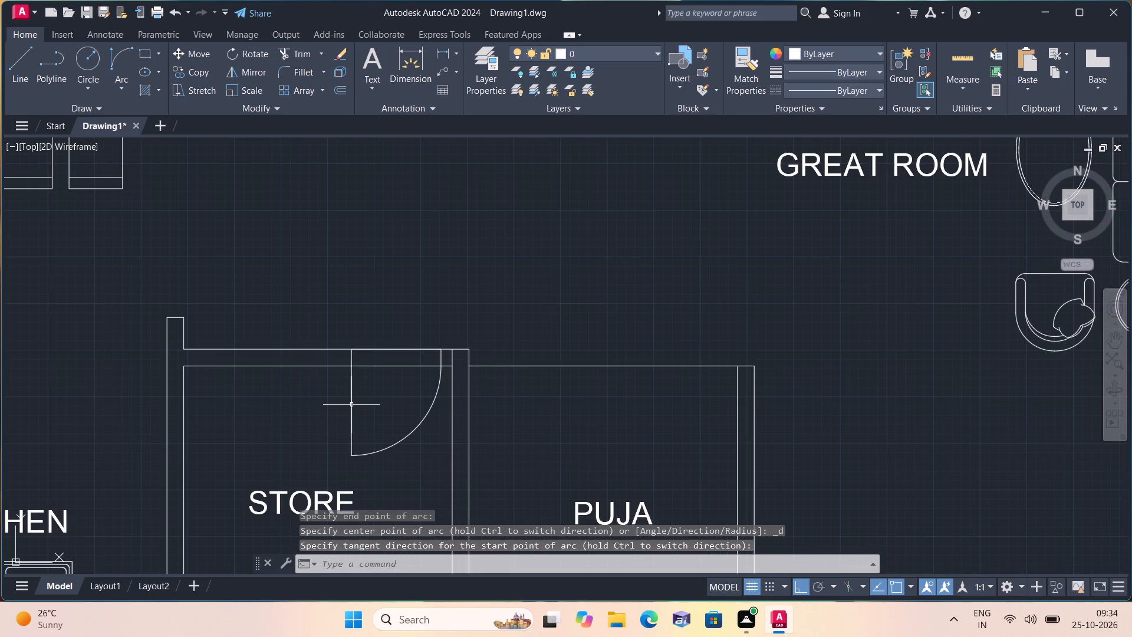
left_click(351, 404)
key("Escape")
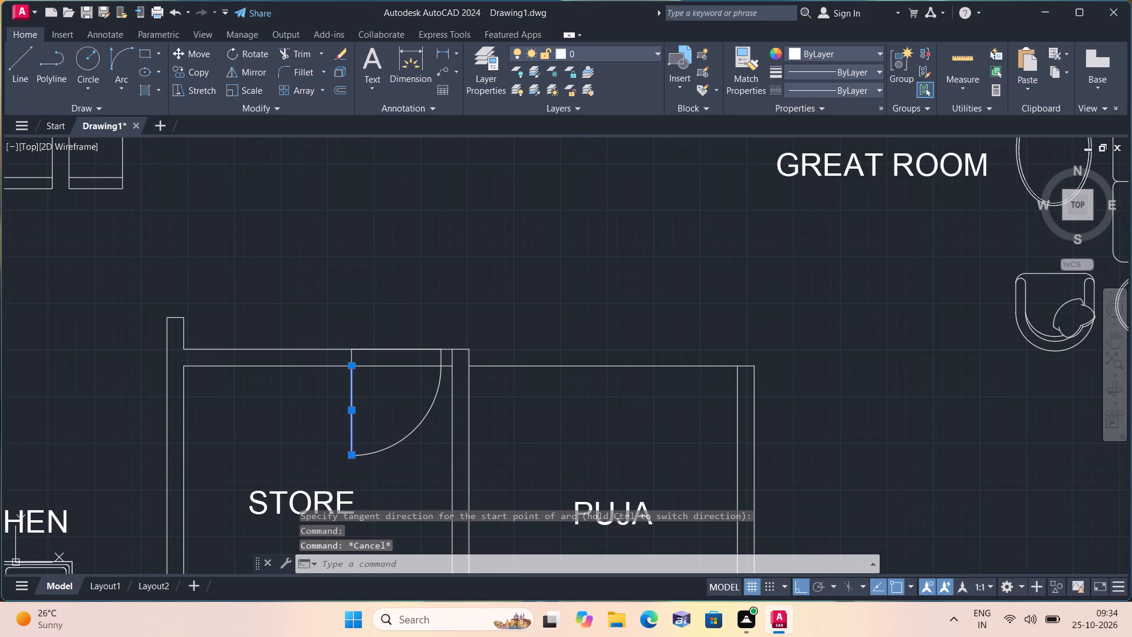
type("tr")
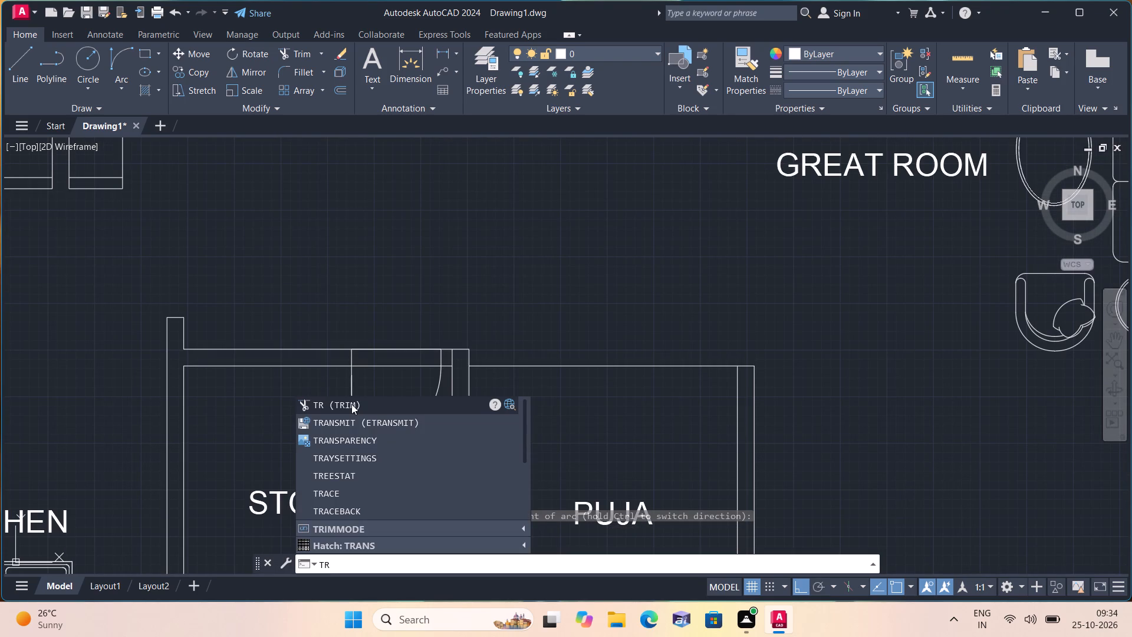
type("im")
key("space")
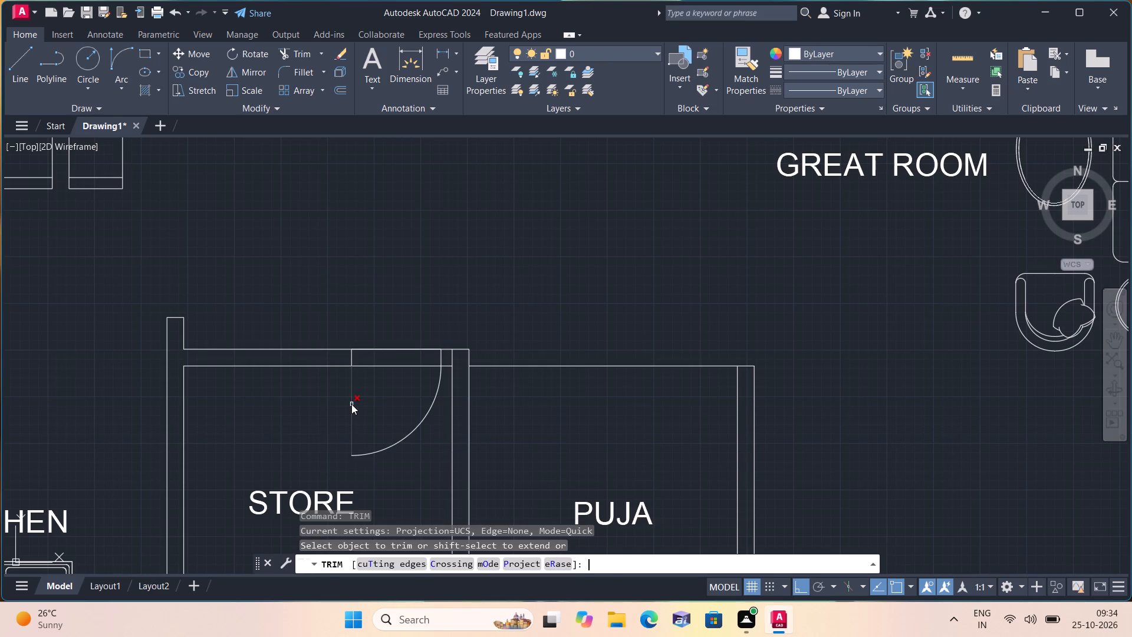
scroll(423, 371, "up", 1)
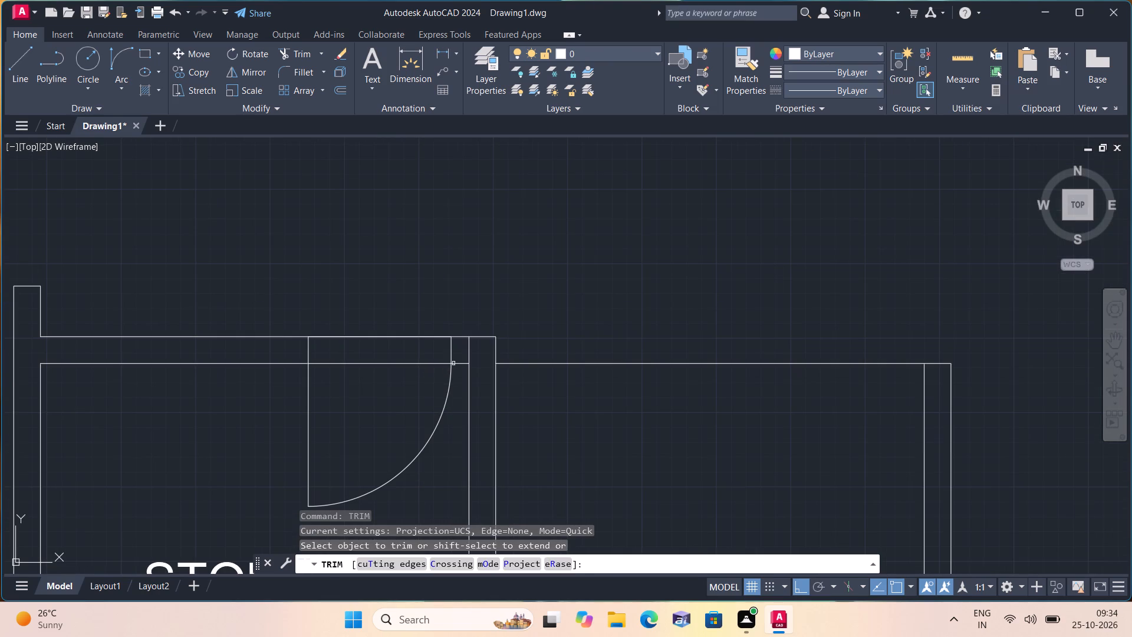
left_click(469, 356)
scroll(471, 352, "down", 2)
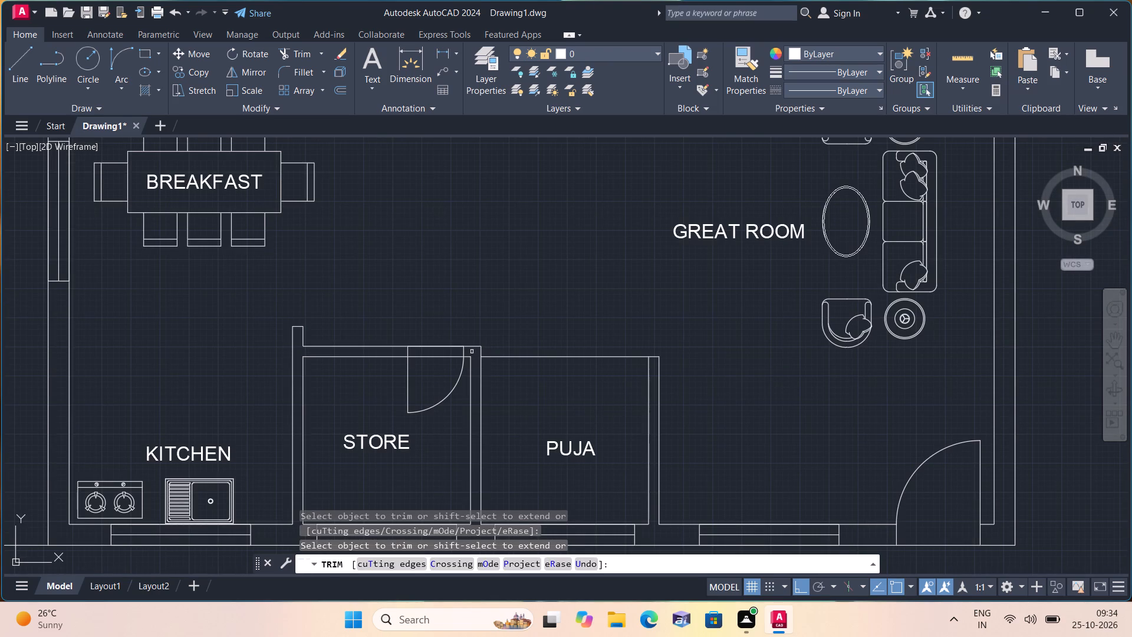
scroll(472, 352, "down", 1)
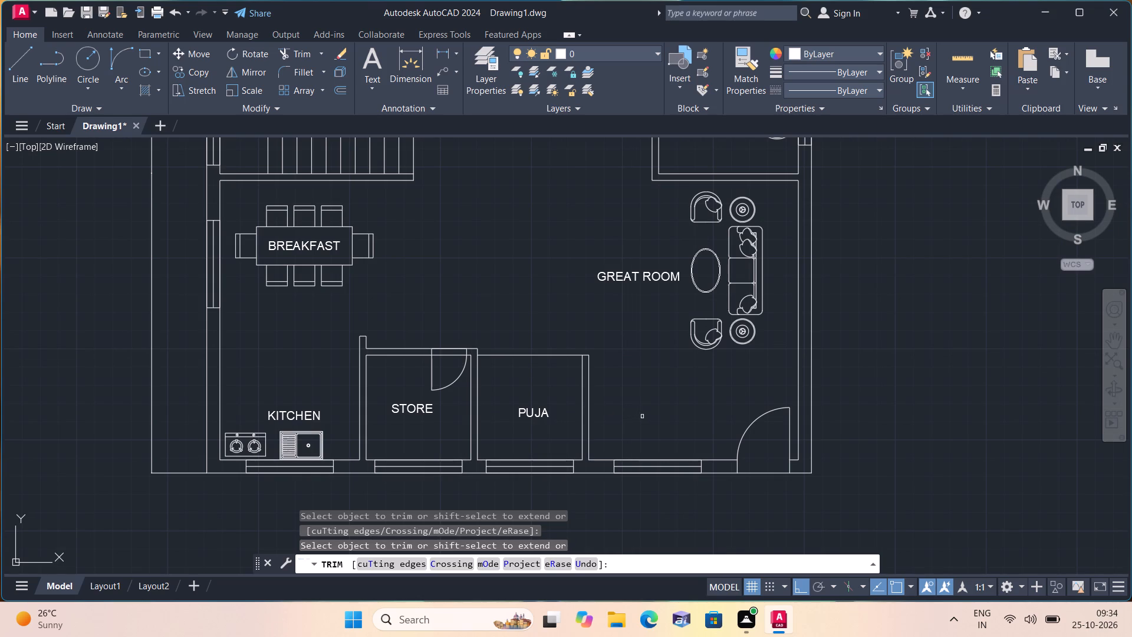
scroll(464, 355, "up", 1)
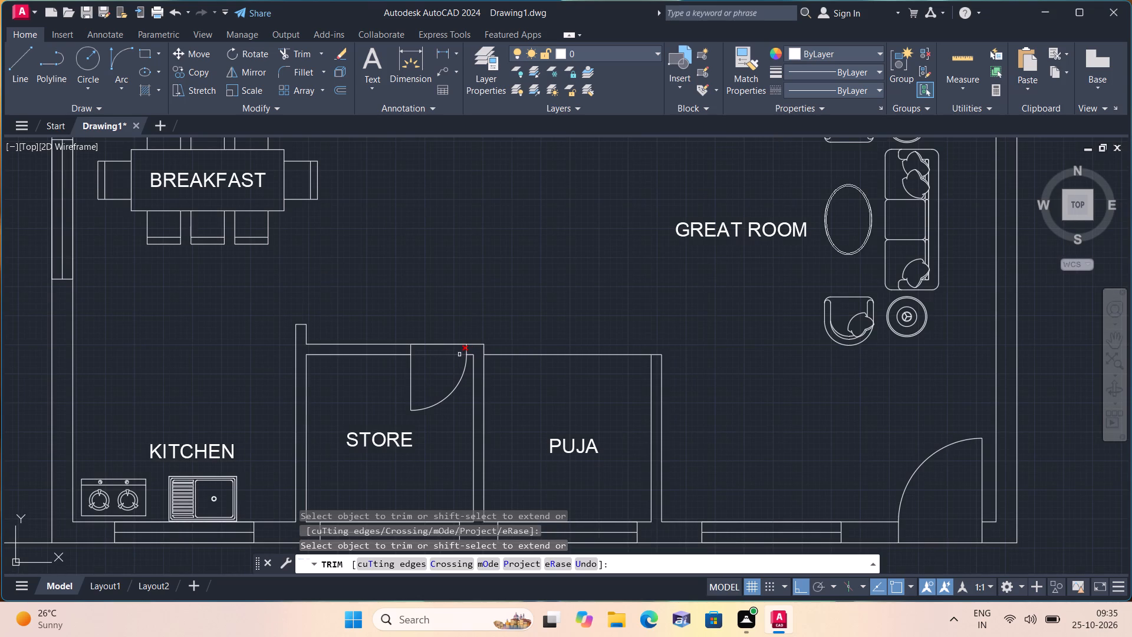
left_click(459, 354)
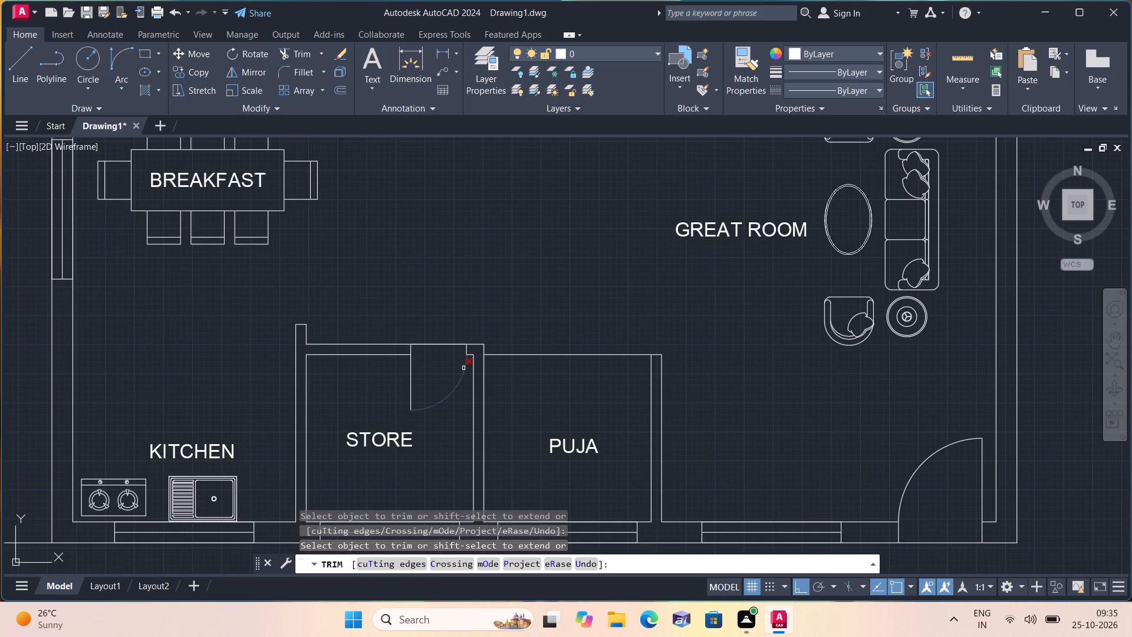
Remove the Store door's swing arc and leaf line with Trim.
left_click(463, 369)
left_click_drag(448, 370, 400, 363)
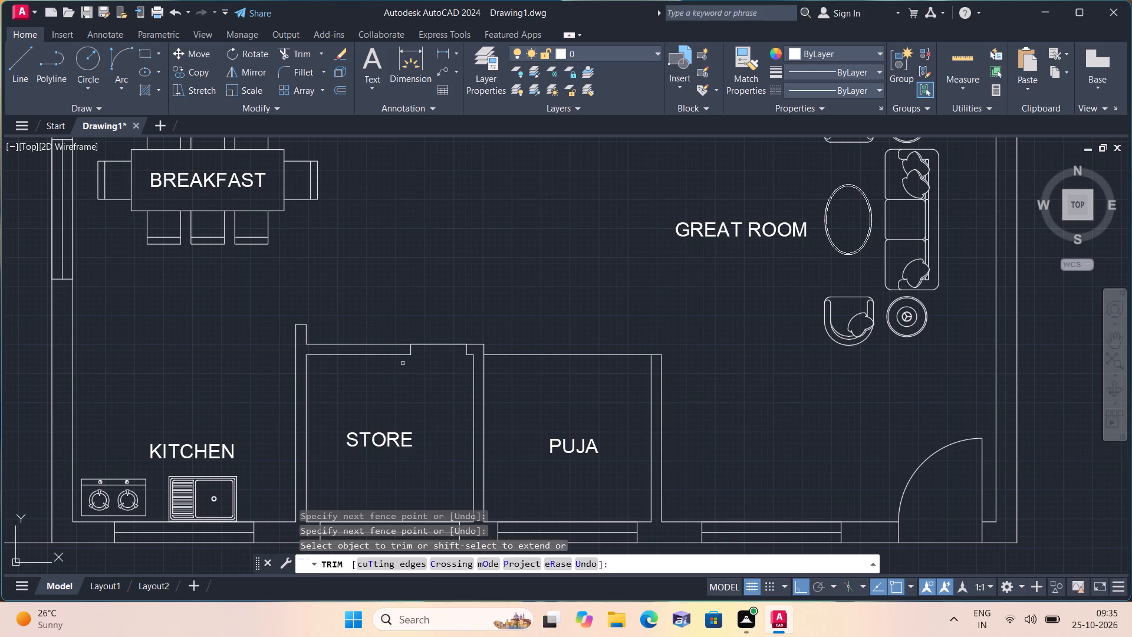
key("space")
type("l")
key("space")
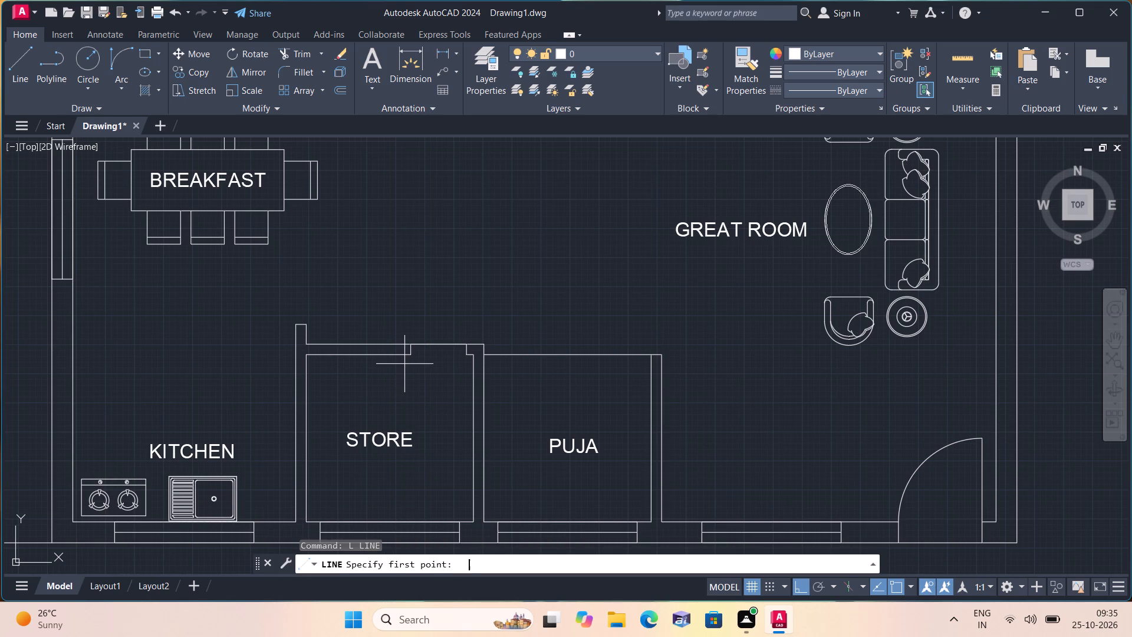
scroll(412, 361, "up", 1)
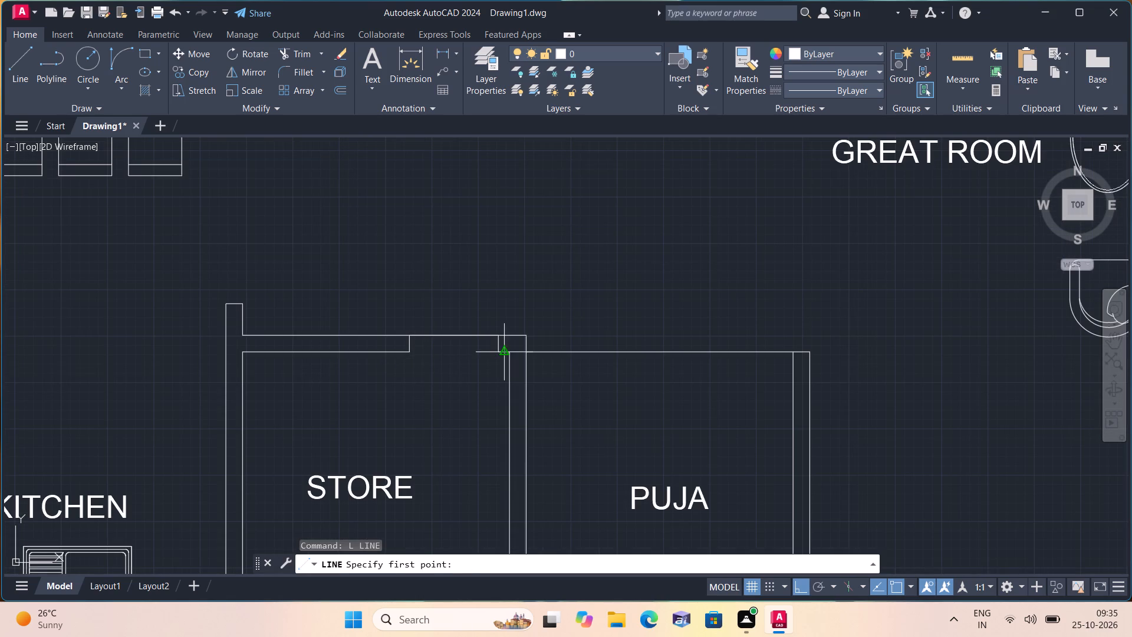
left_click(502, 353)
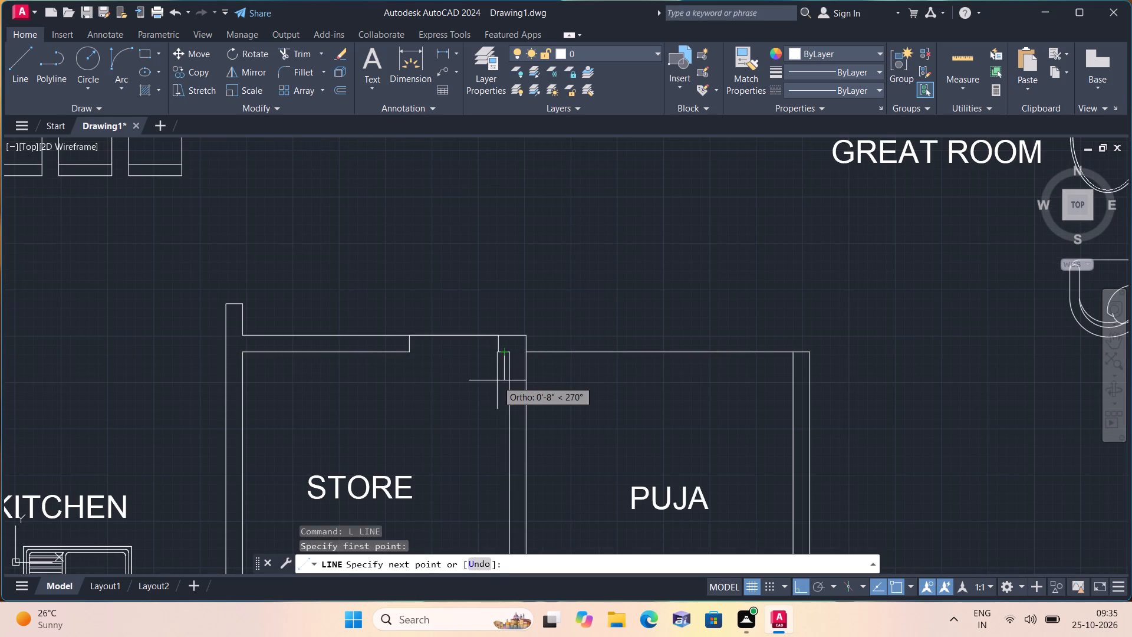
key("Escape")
Delete the 2' line across the Store door opening along the north wall's outer face.
scroll(440, 337, "up", 1)
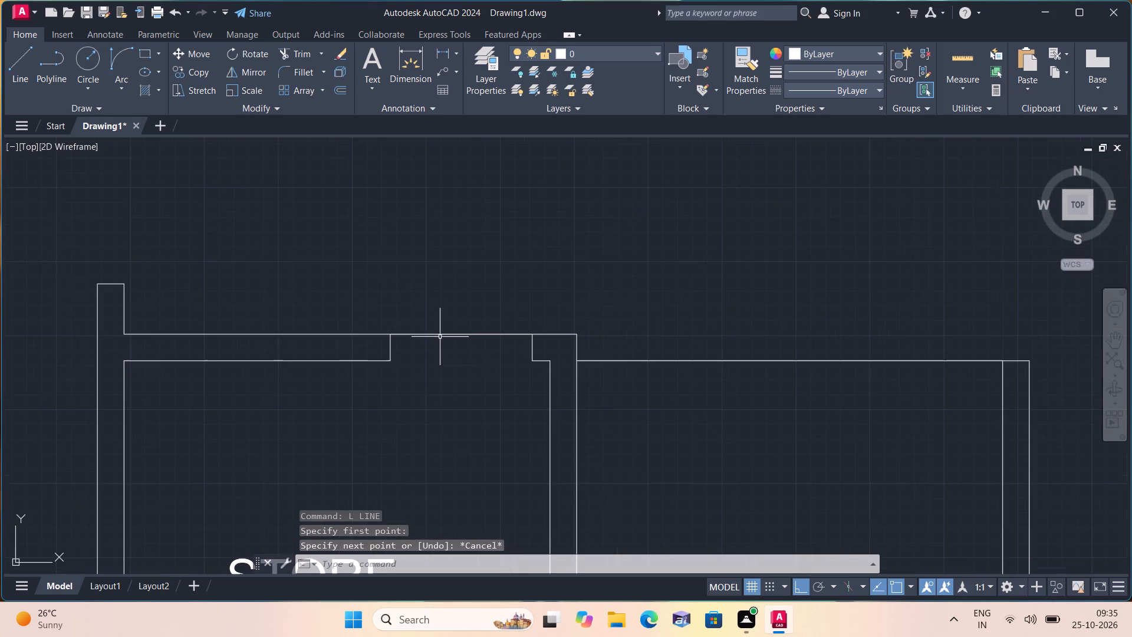
left_click(443, 334)
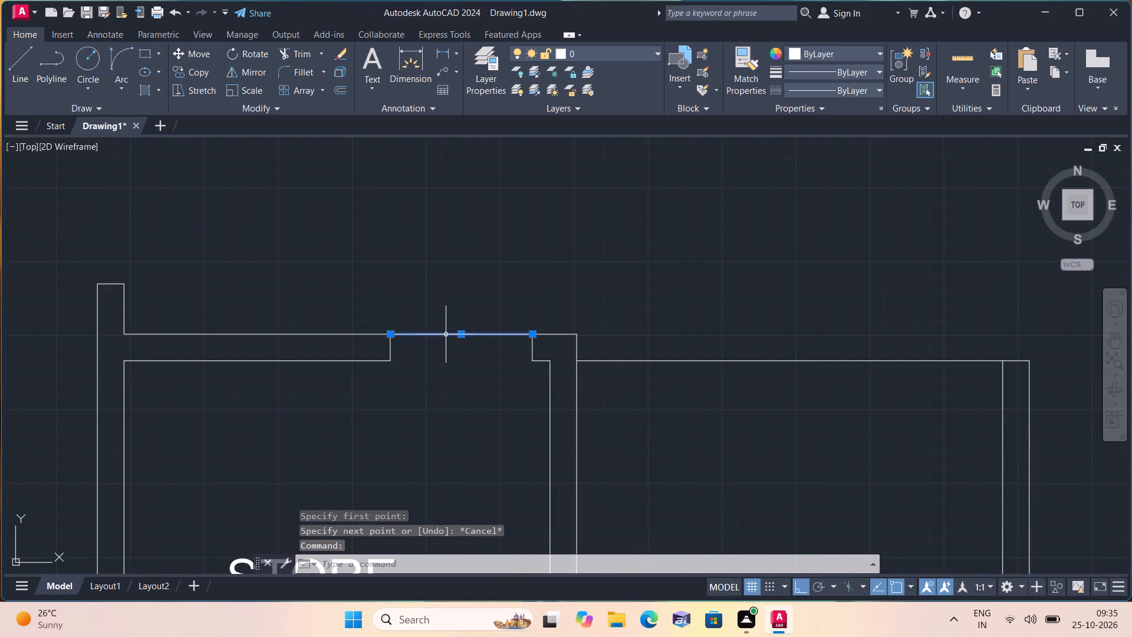
key("Delete")
Delete the threshold line across the Great Room door opening along the south wall's outer face.
scroll(452, 341, "down", 2)
middle_click_drag(554, 415, 448, 295)
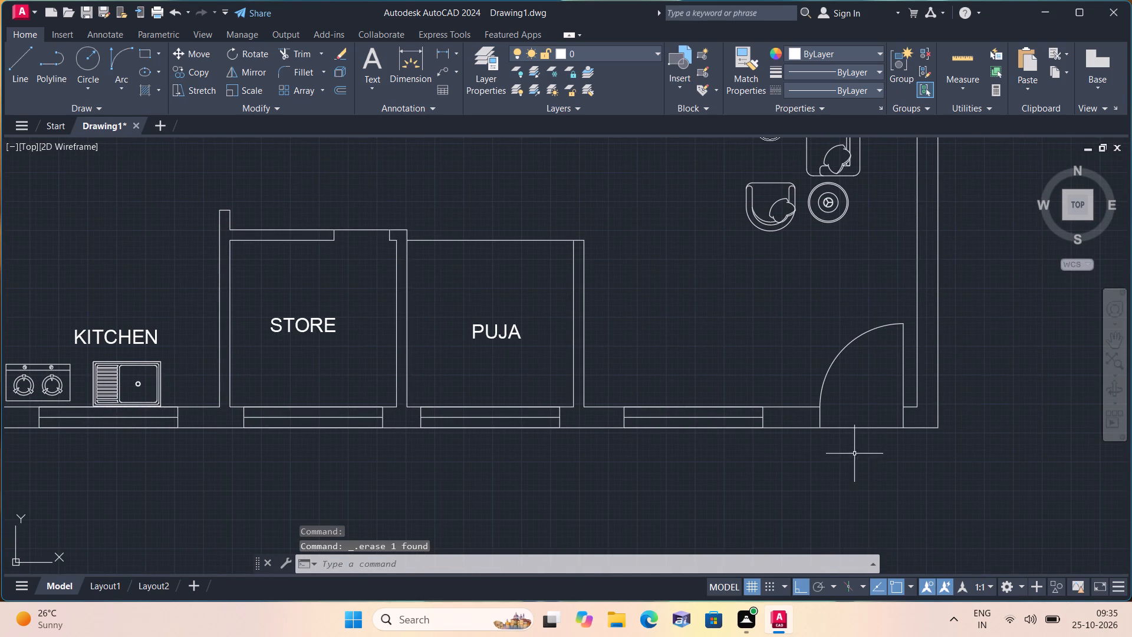
left_click(864, 429)
key("Delete")
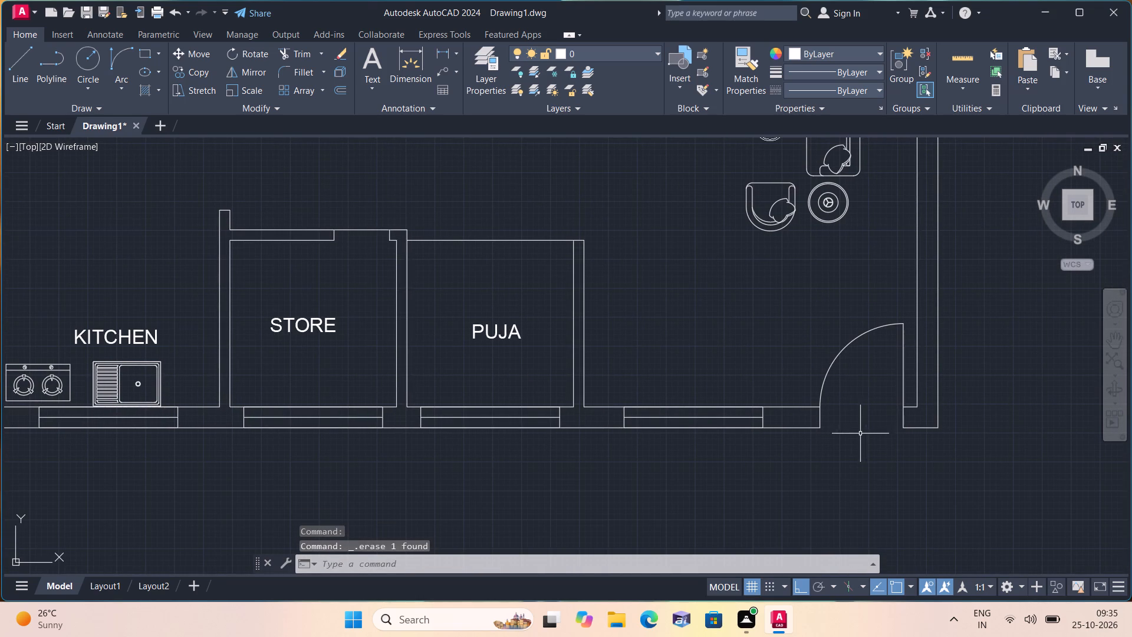
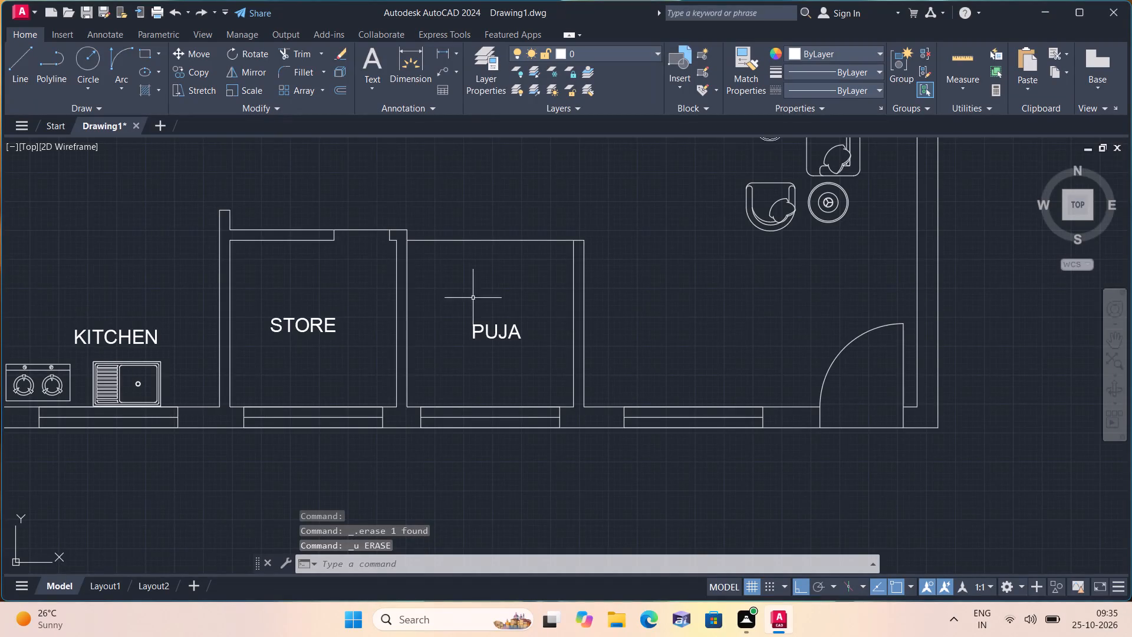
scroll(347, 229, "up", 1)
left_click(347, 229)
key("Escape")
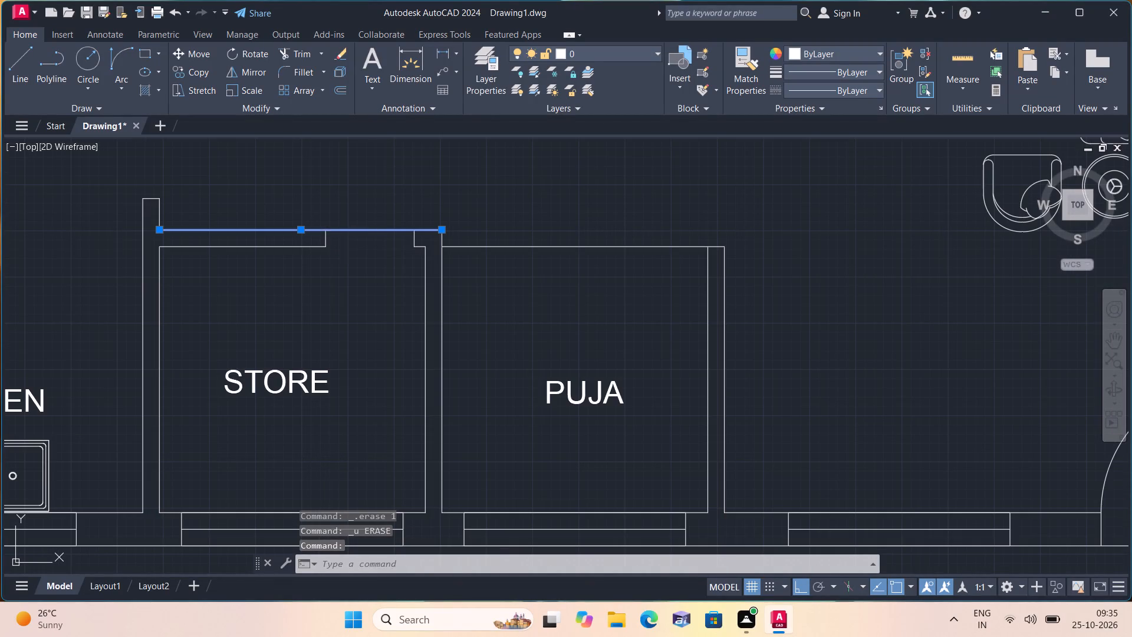
Draw a 2' vertical door-leaf line down into the store room from the jamb nearest the puja room.
scroll(361, 235, "down", 1)
key("l")
key("space")
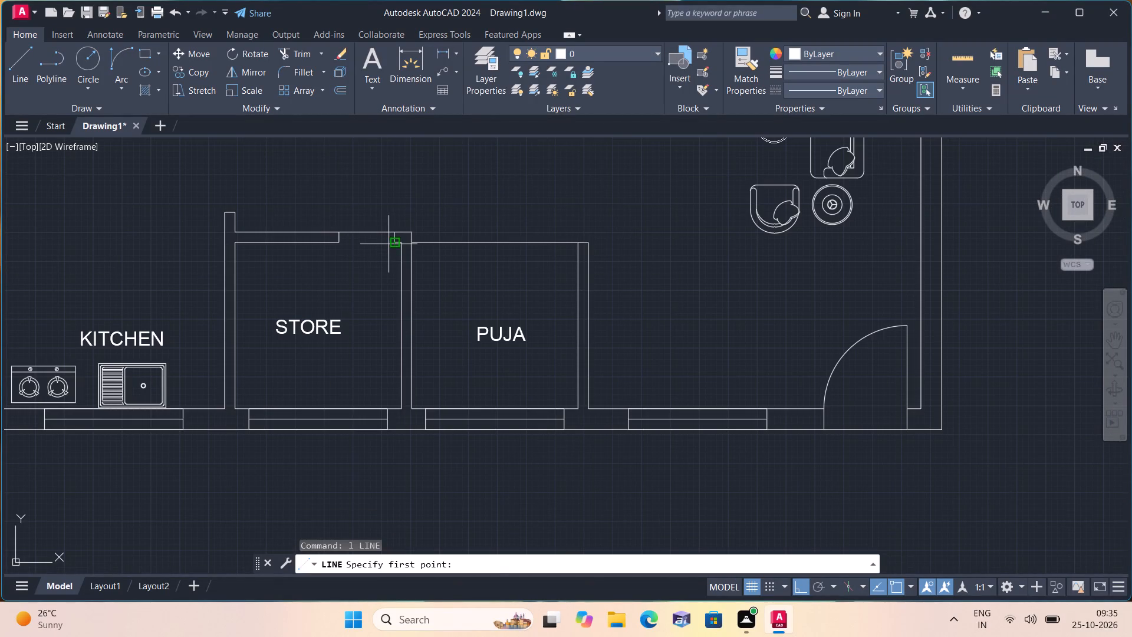
left_click(393, 243)
key("2")
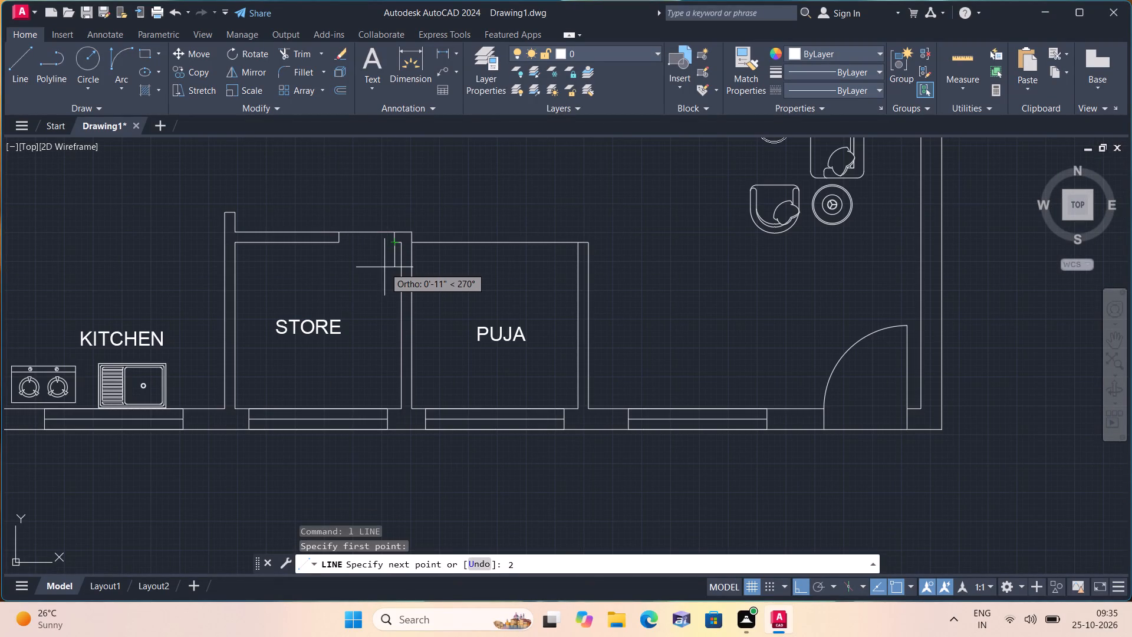
key("apostrophe")
key("space")
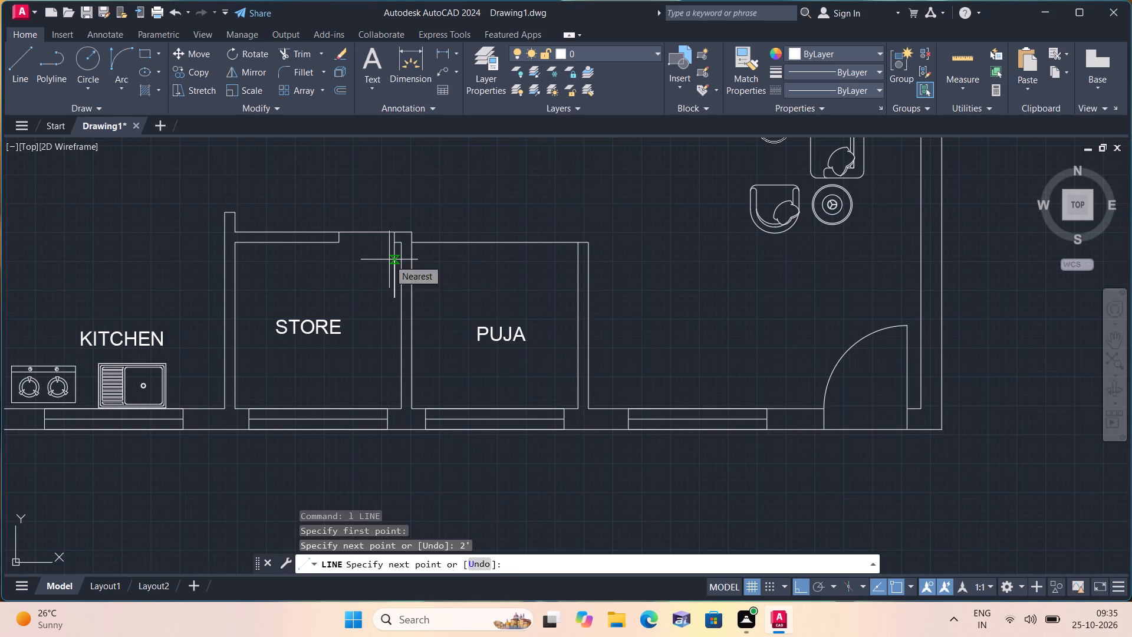
key("Escape")
Draw the store door's swing arc using Start, End, Direction, from the leaf's free end to the opposite jamb.
left_click(118, 90)
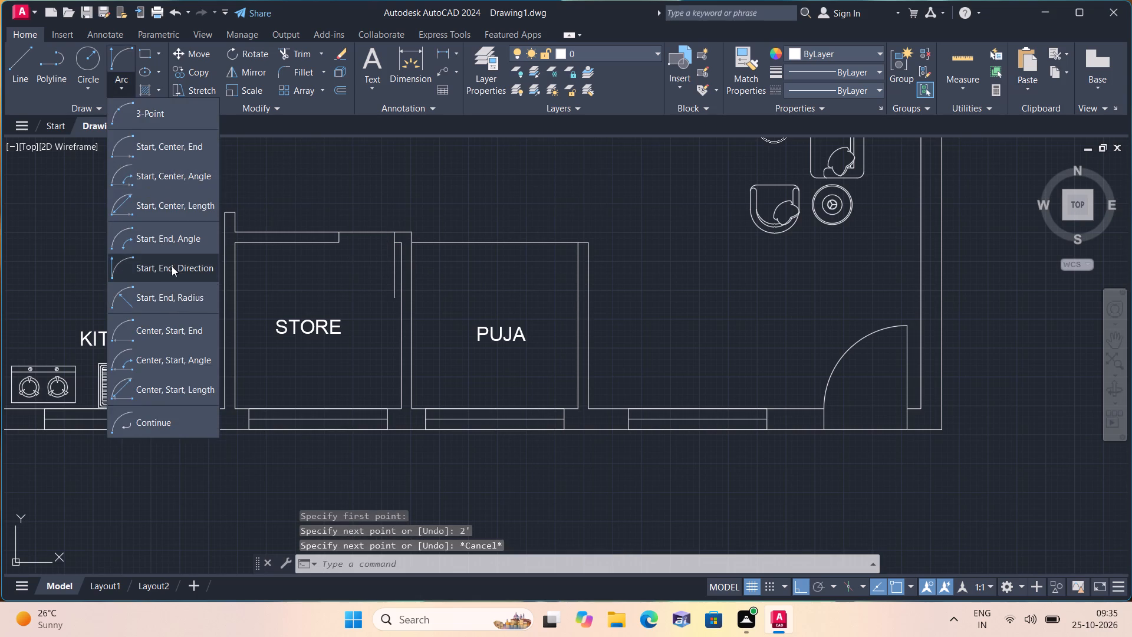
left_click(172, 267)
left_click(396, 298)
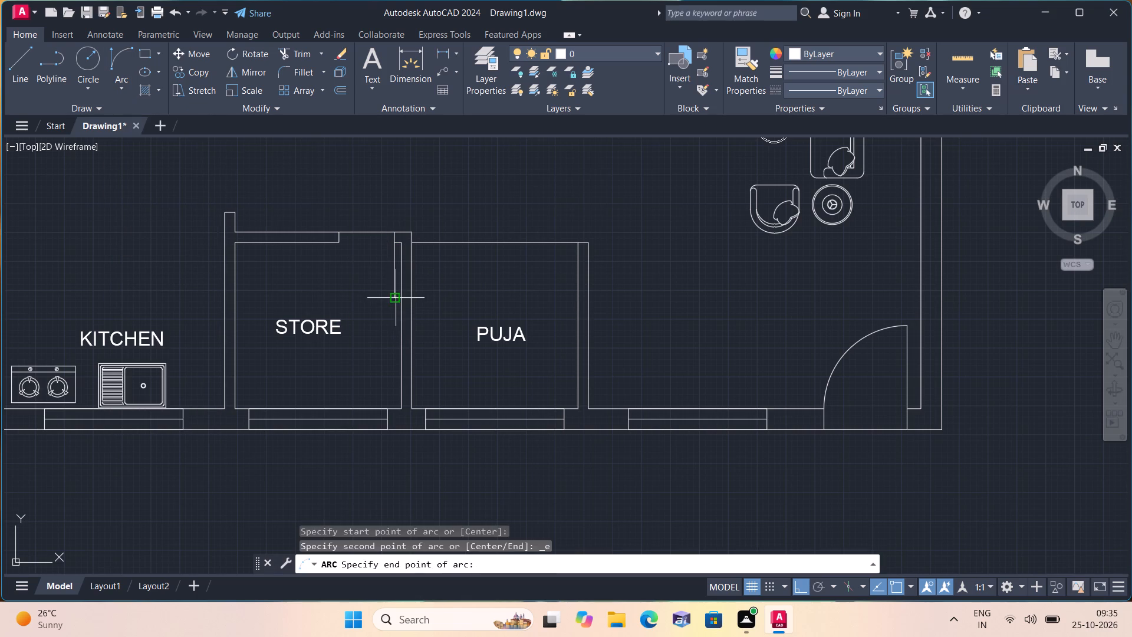
left_click(340, 245)
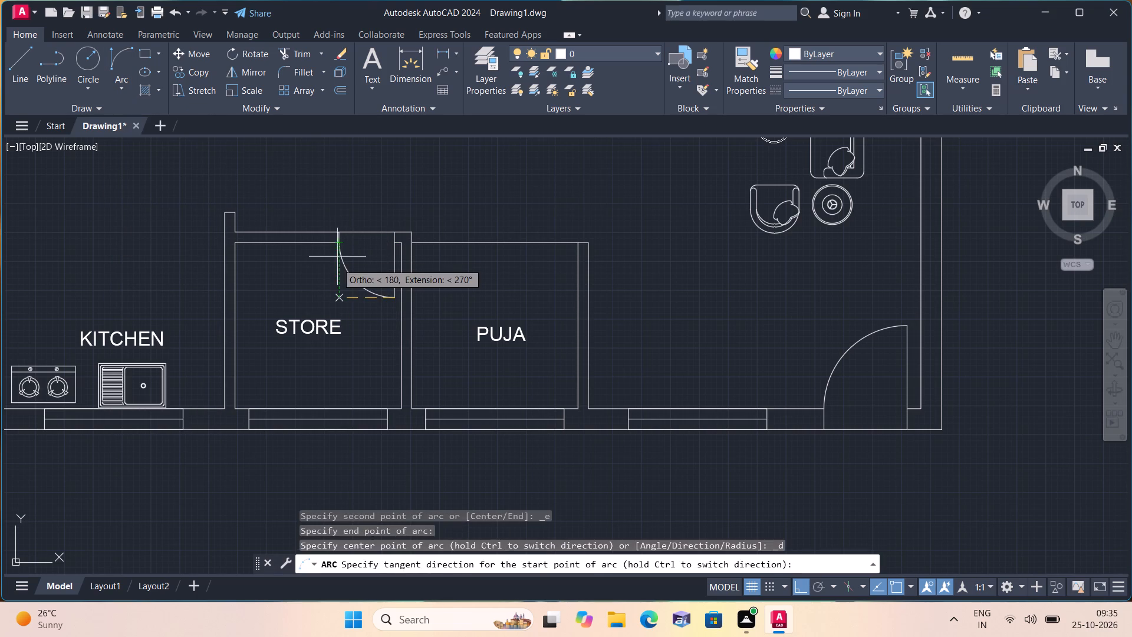
left_click(336, 270)
Draw the stair direction line from the lower flight onto the landing, up about 3'-2", and back to an upper-flight tread's midpoint.
scroll(351, 343, "down", 1)
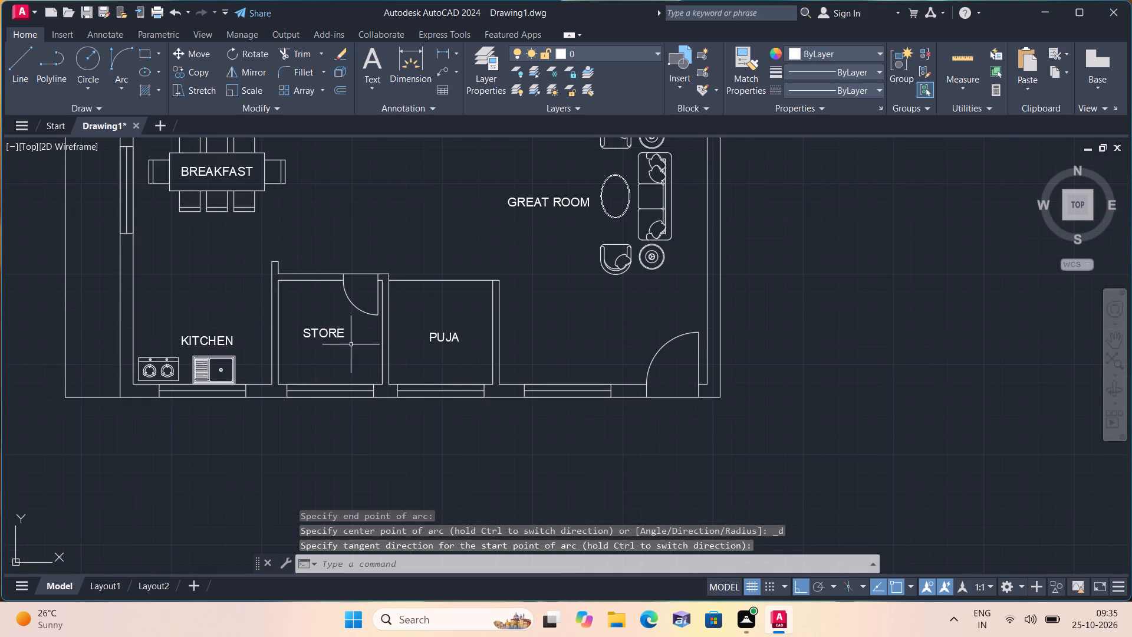
scroll(392, 326, "down", 1)
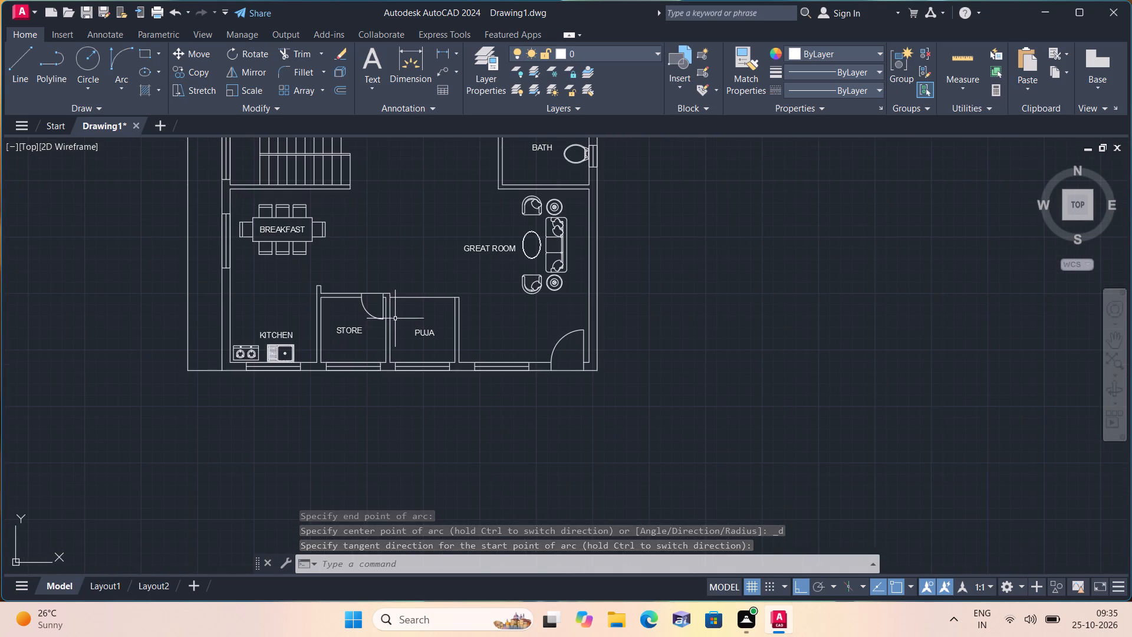
scroll(378, 324, "down", 1)
scroll(382, 286, "up", 2)
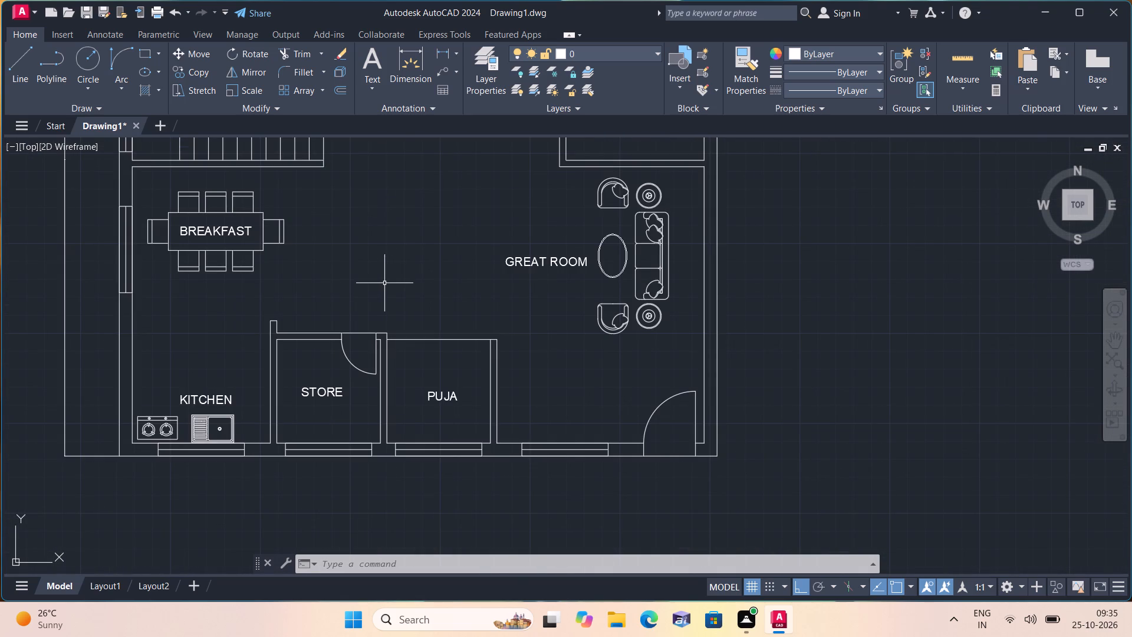
scroll(384, 283, "down", 1)
middle_click_drag(384, 282, 380, 374)
scroll(384, 282, "down", 1)
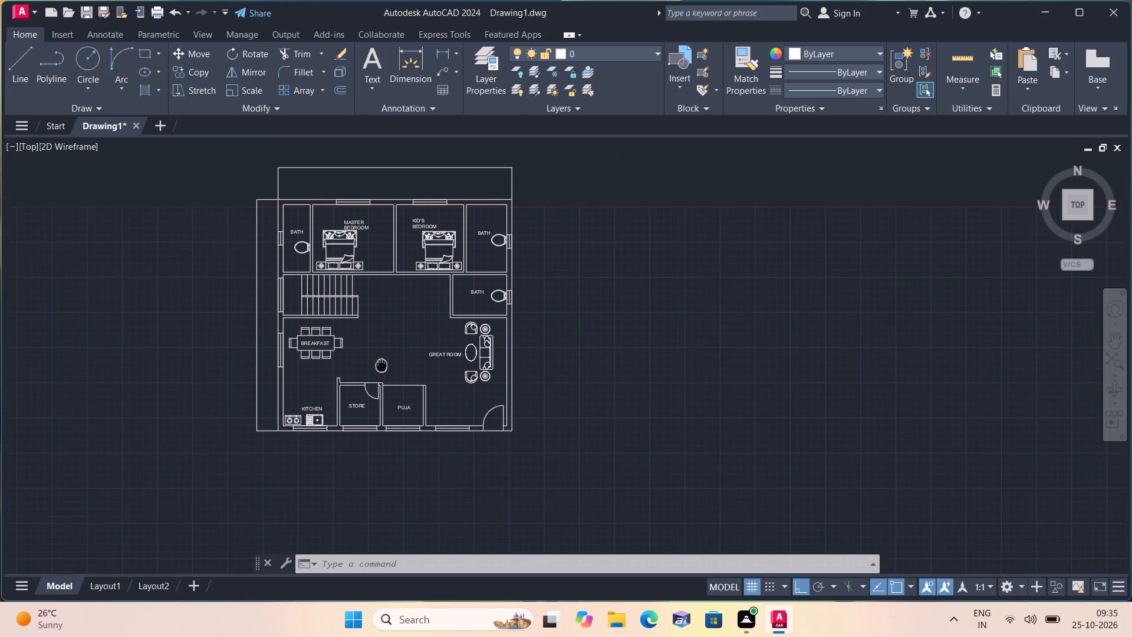
middle_click_drag(380, 374, 387, 425)
scroll(374, 383, "up", 1)
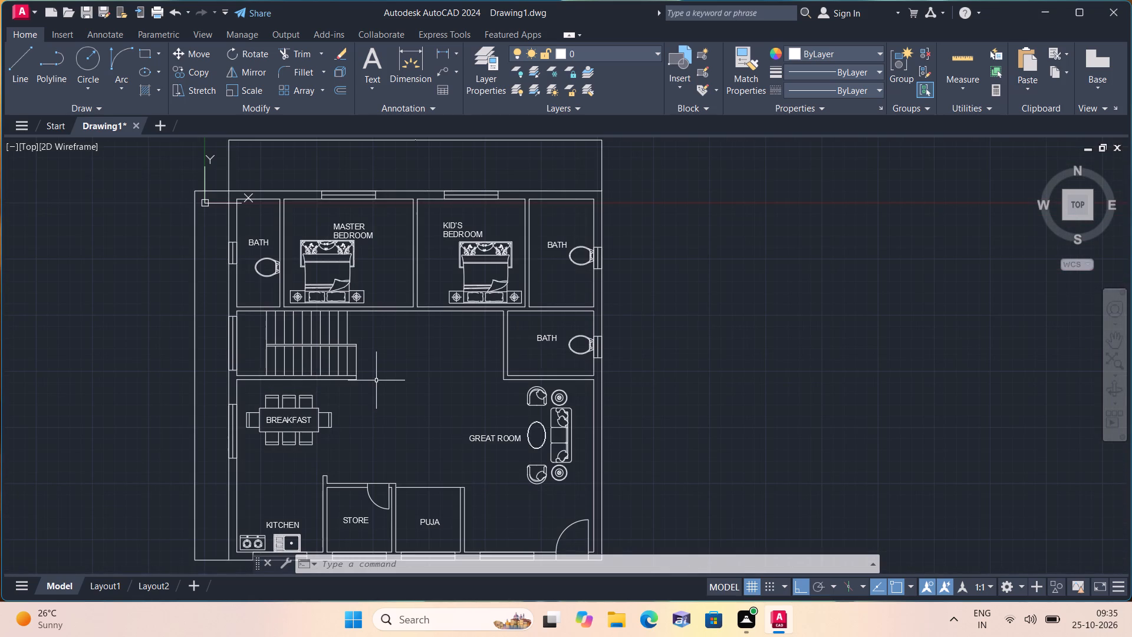
type("l")
key("space")
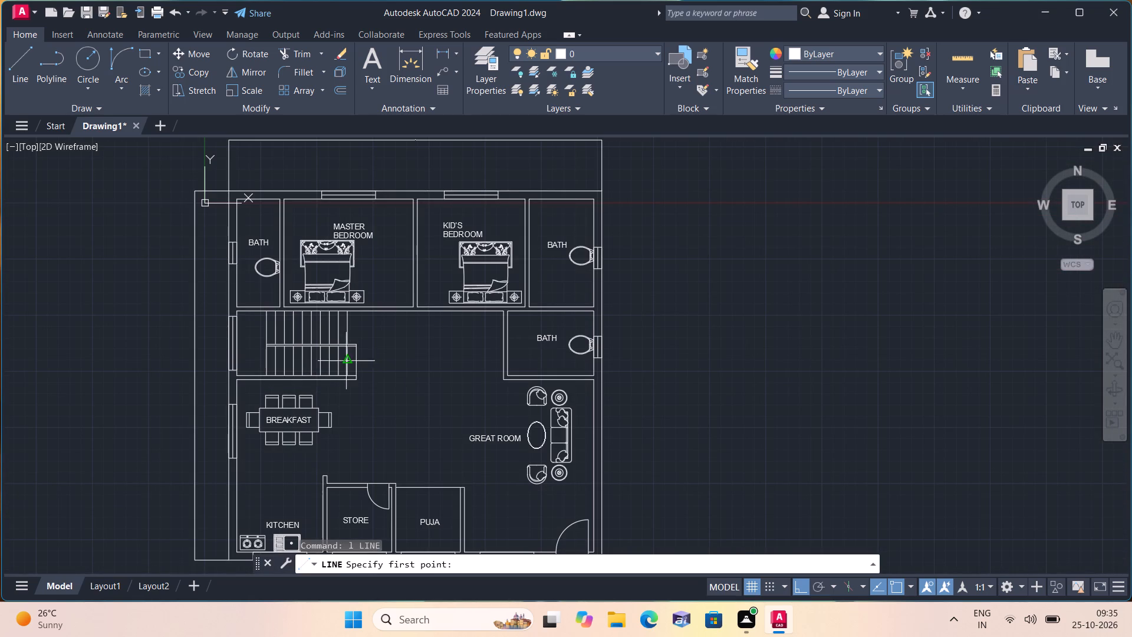
scroll(268, 343, "up", 2)
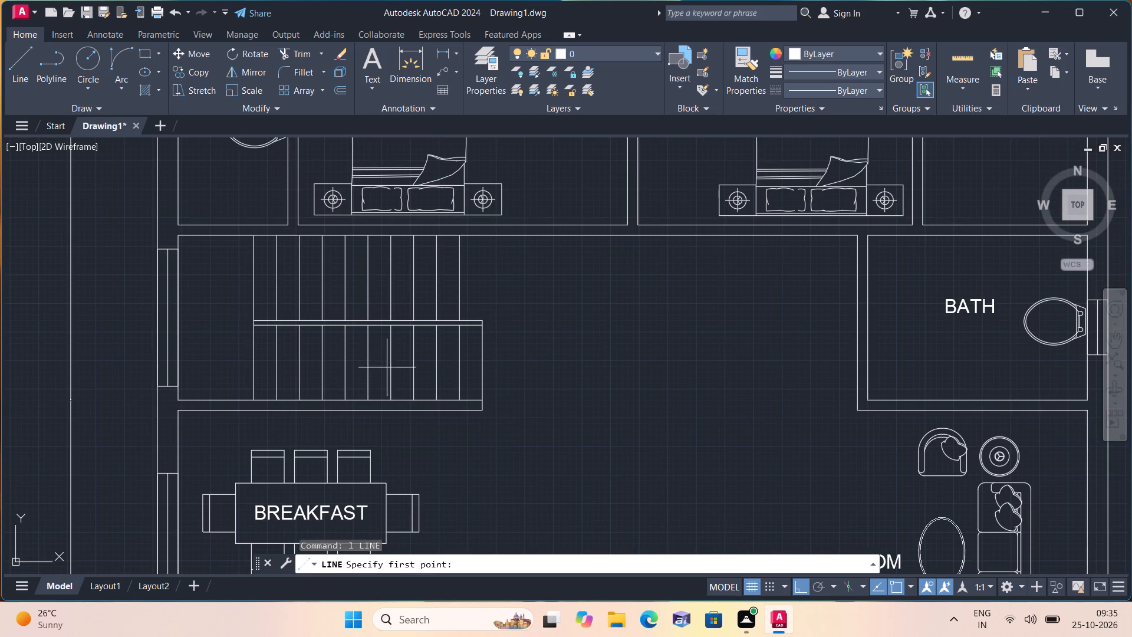
left_click(414, 363)
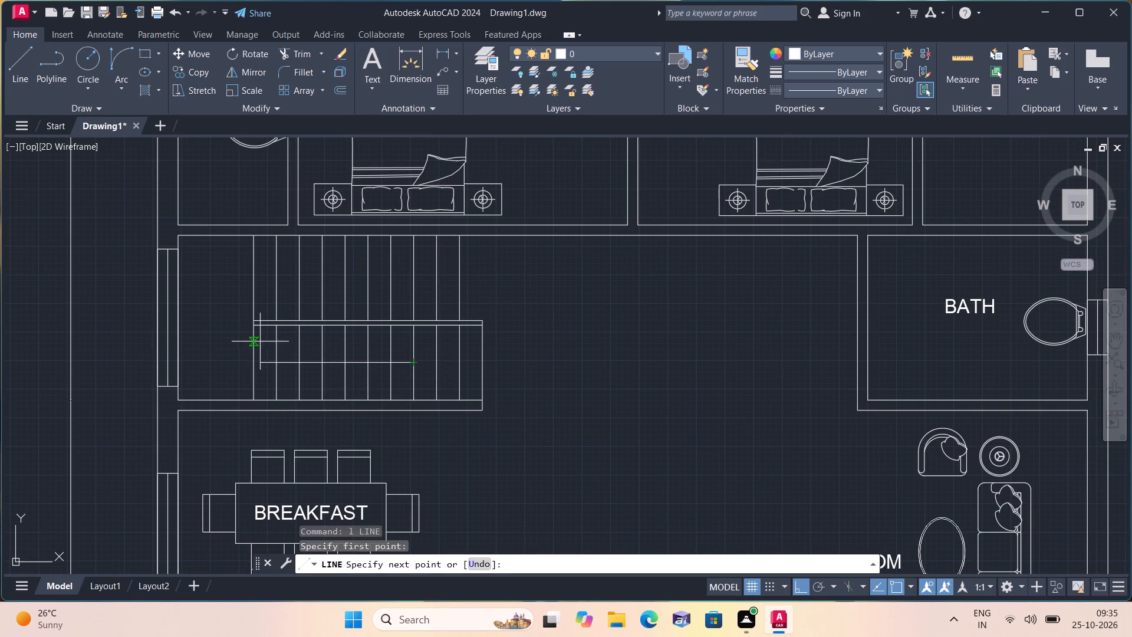
left_click(231, 355)
left_click(238, 277)
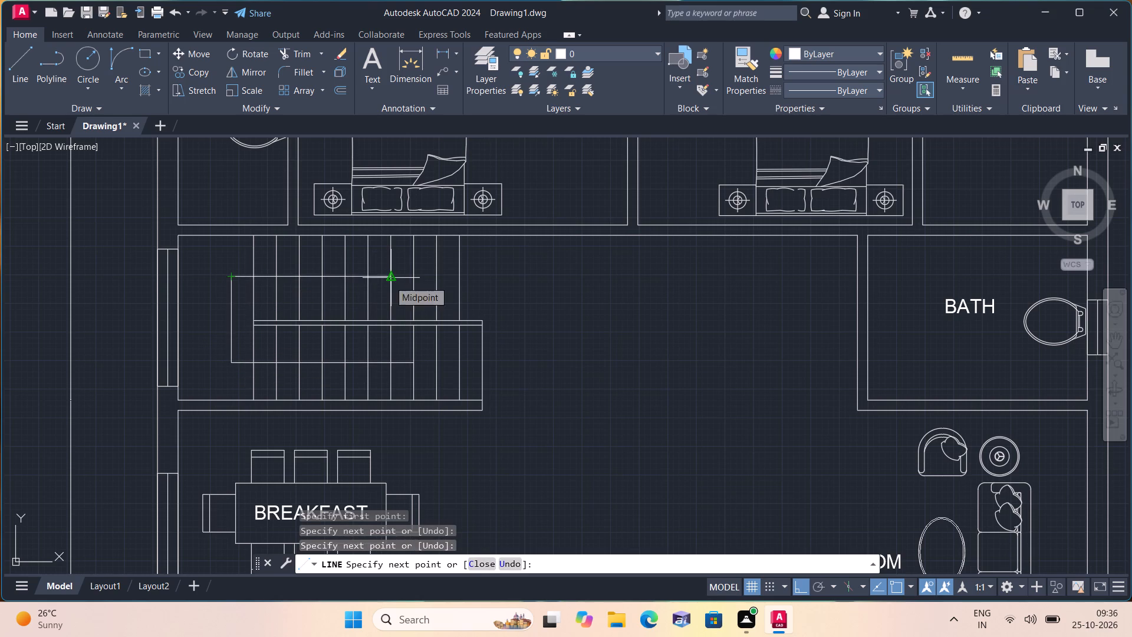
left_click(389, 281)
With Ortho off, add half an arrowhead at the direction line's upper-flight end: a slanted segment and a vertical one back to the line.
scroll(389, 281, "up", 3)
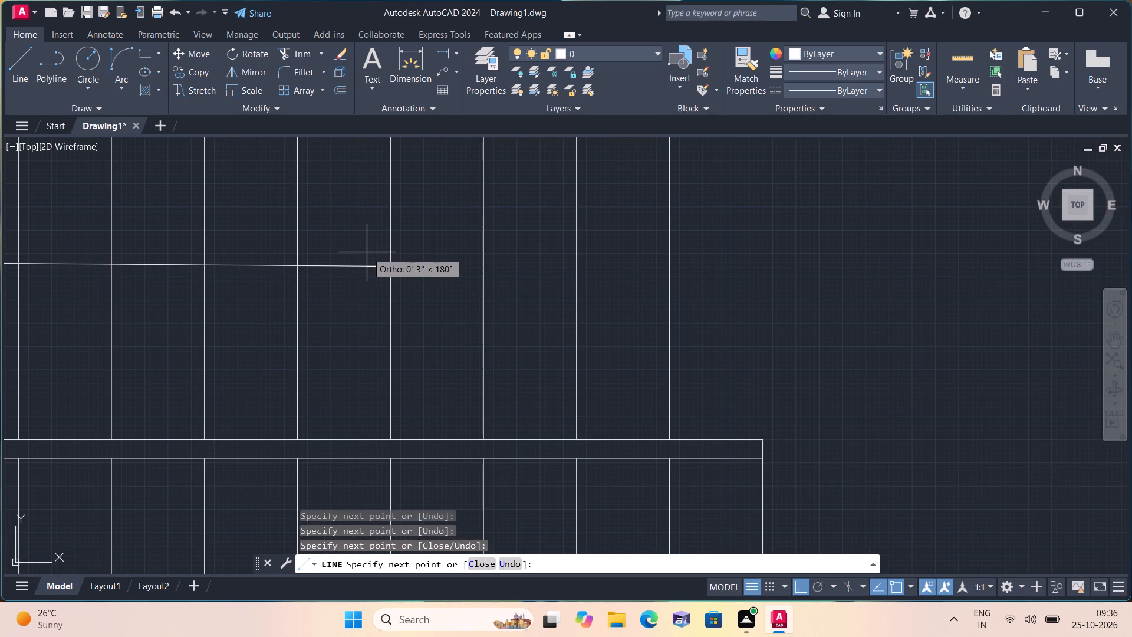
key("F8")
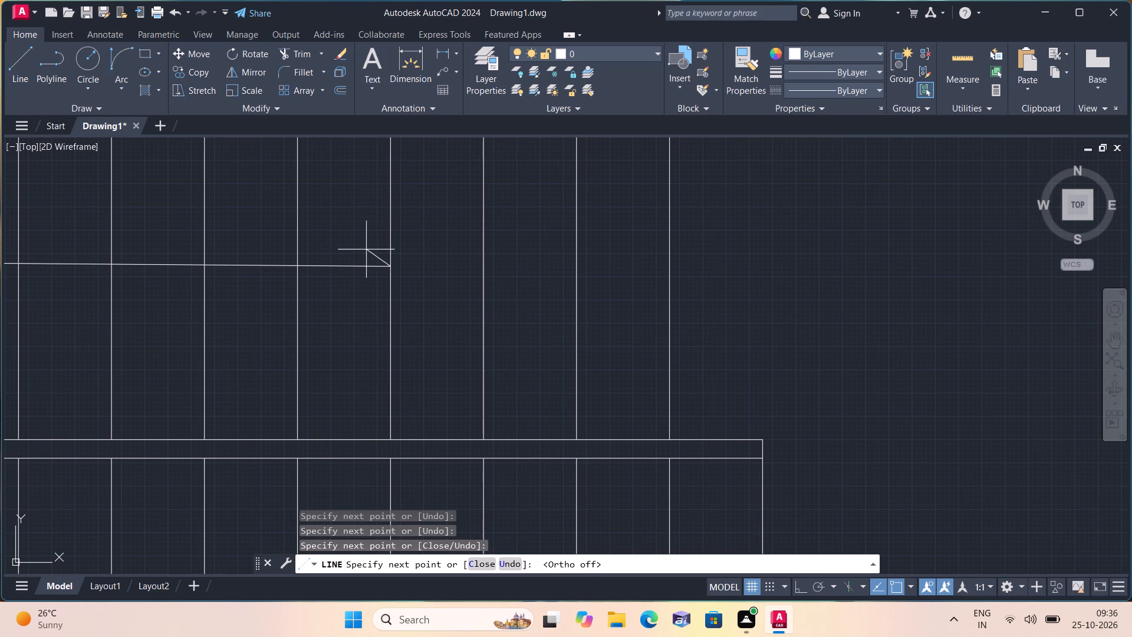
left_click(361, 249)
left_click(360, 264)
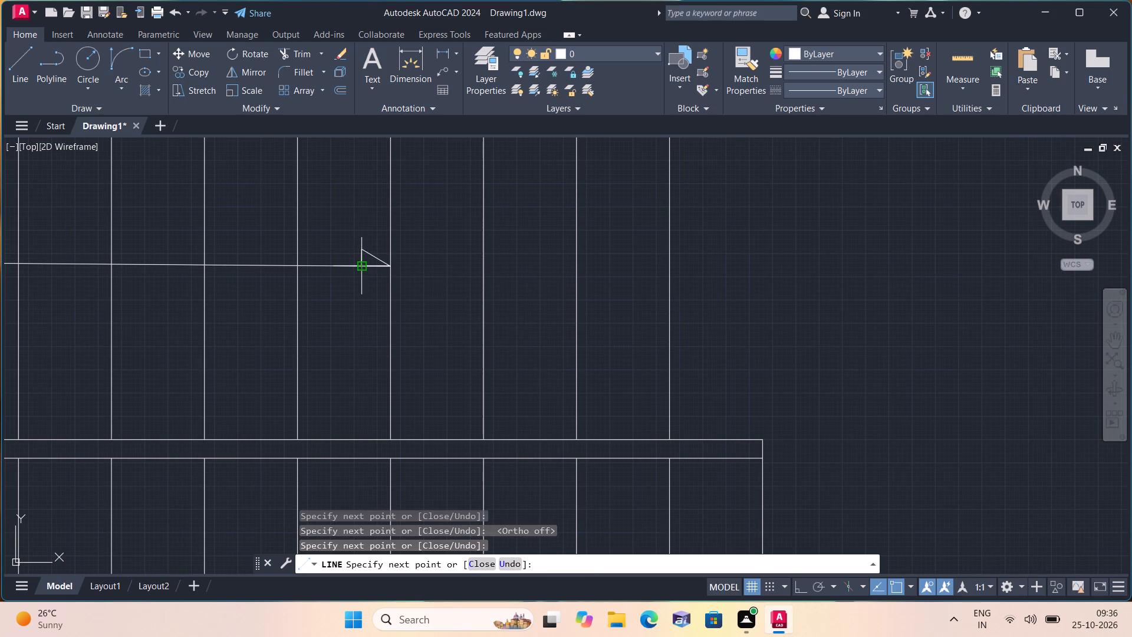
key("space")
Mirror the two half-arrowhead segments about the horizontal direction line with Ortho on, keeping the source objects.
scroll(361, 262, "up", 2)
left_click(378, 236)
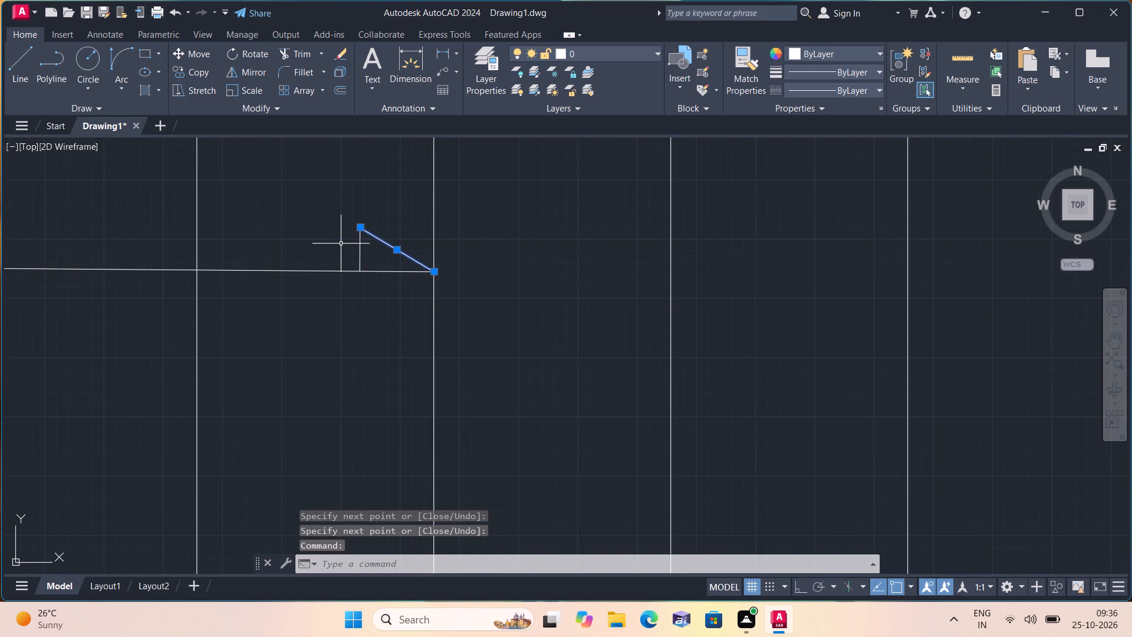
left_click(341, 244)
left_click(377, 247)
left_click(368, 256)
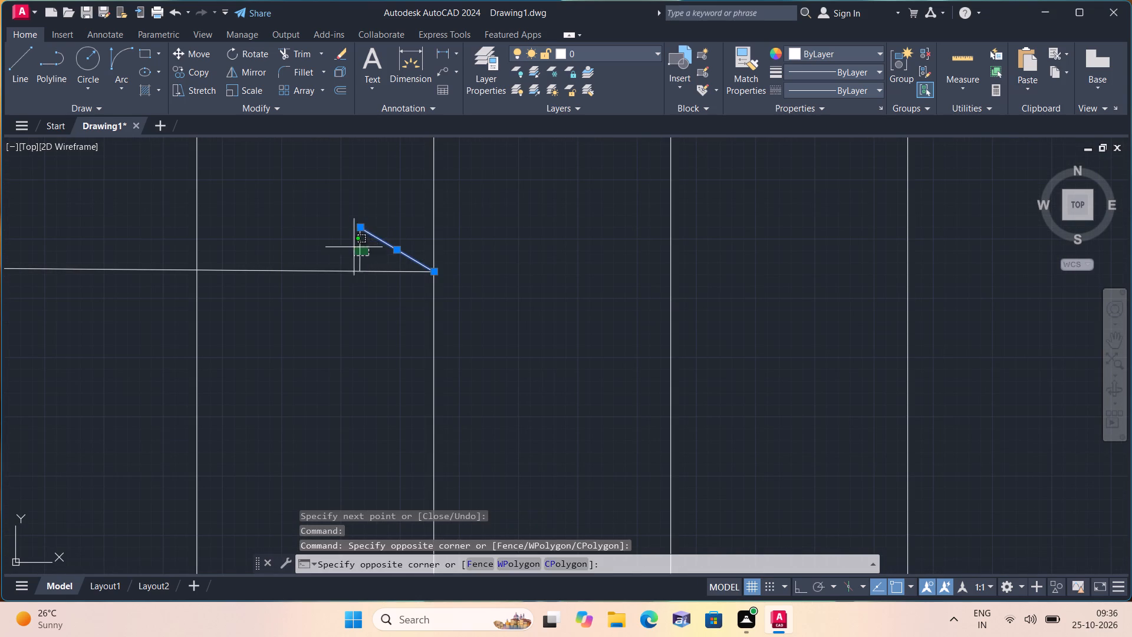
left_click(349, 244)
key("F8")
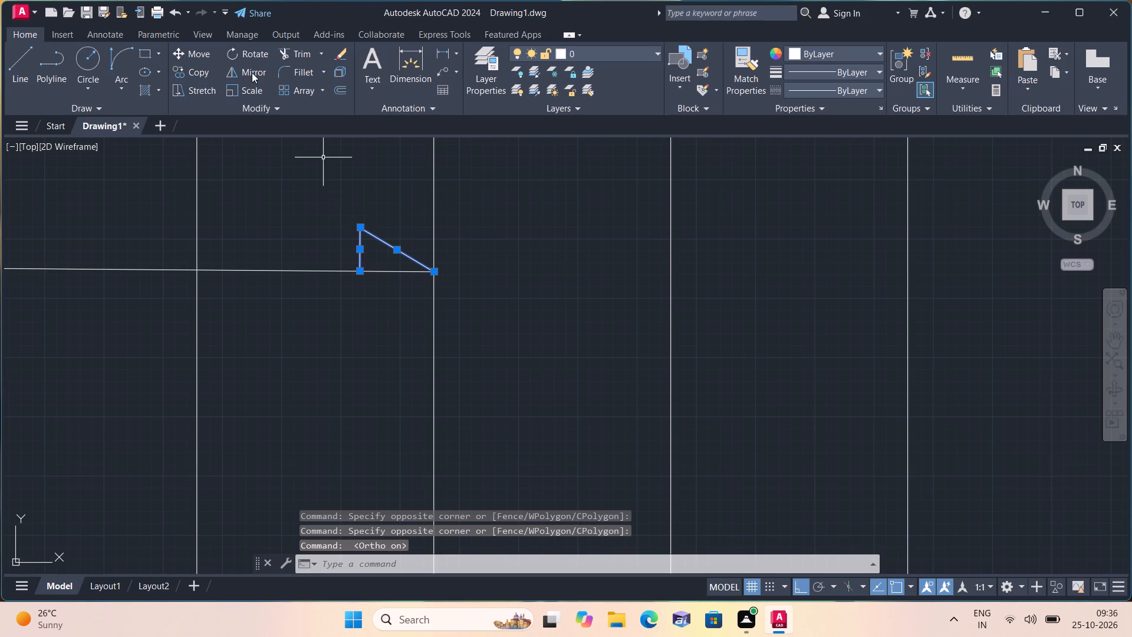
left_click(252, 71)
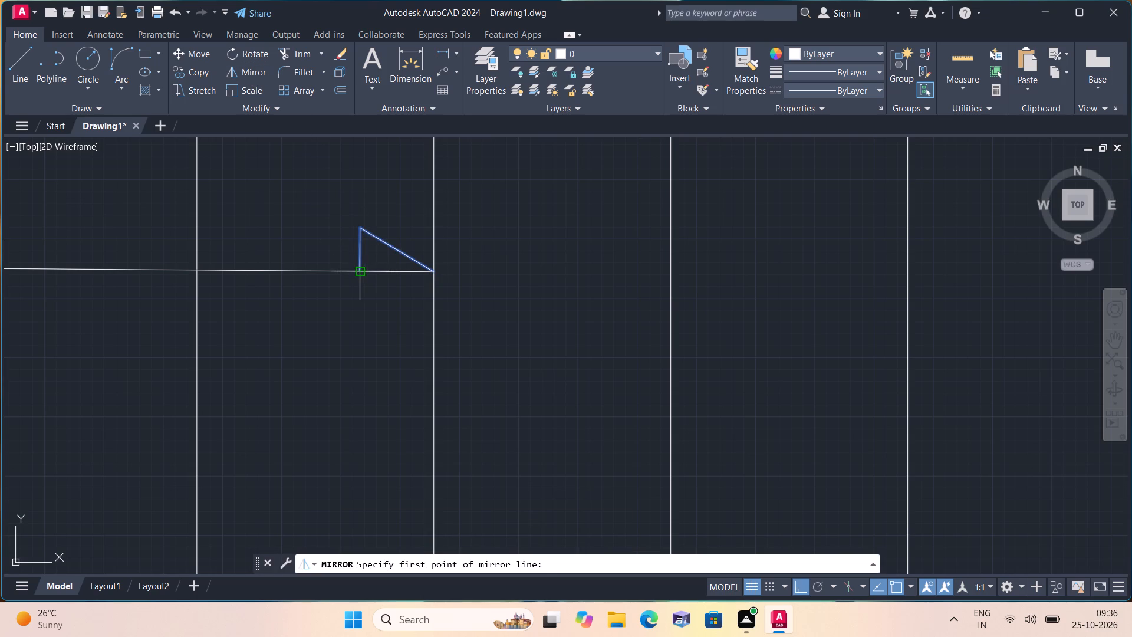
left_click(361, 270)
left_click(474, 268)
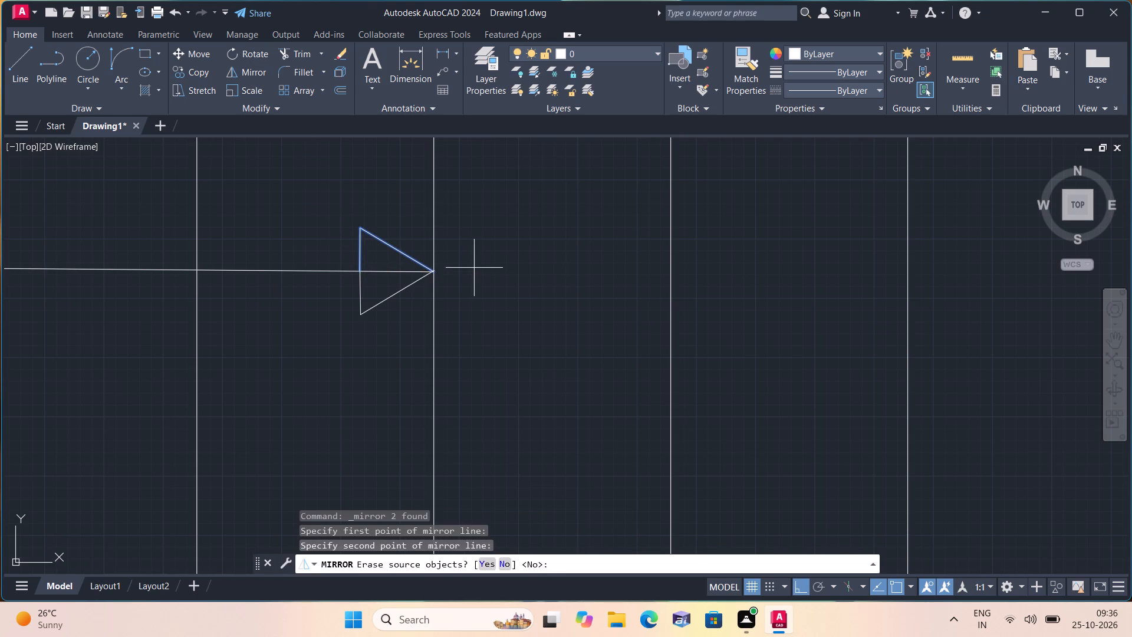
type("n")
key("space")
Draw a jamb line across the hall-side wall of the bath above the great room, 3" below its upper corner, and erase the 3" guide segment.
scroll(474, 268, "down", 2)
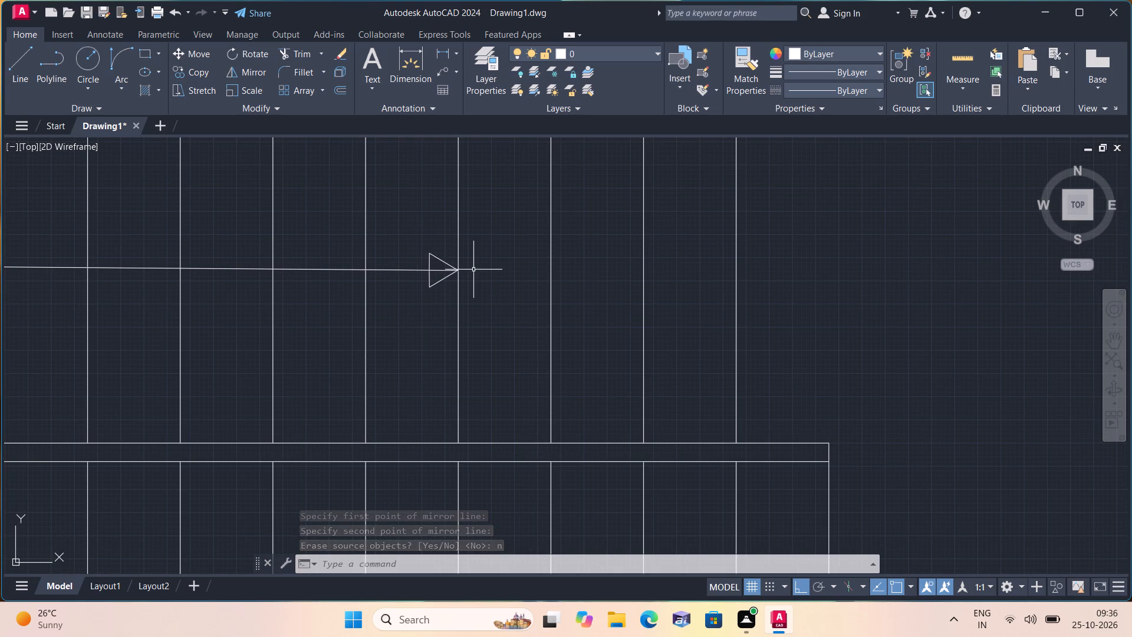
scroll(472, 325, "down", 1)
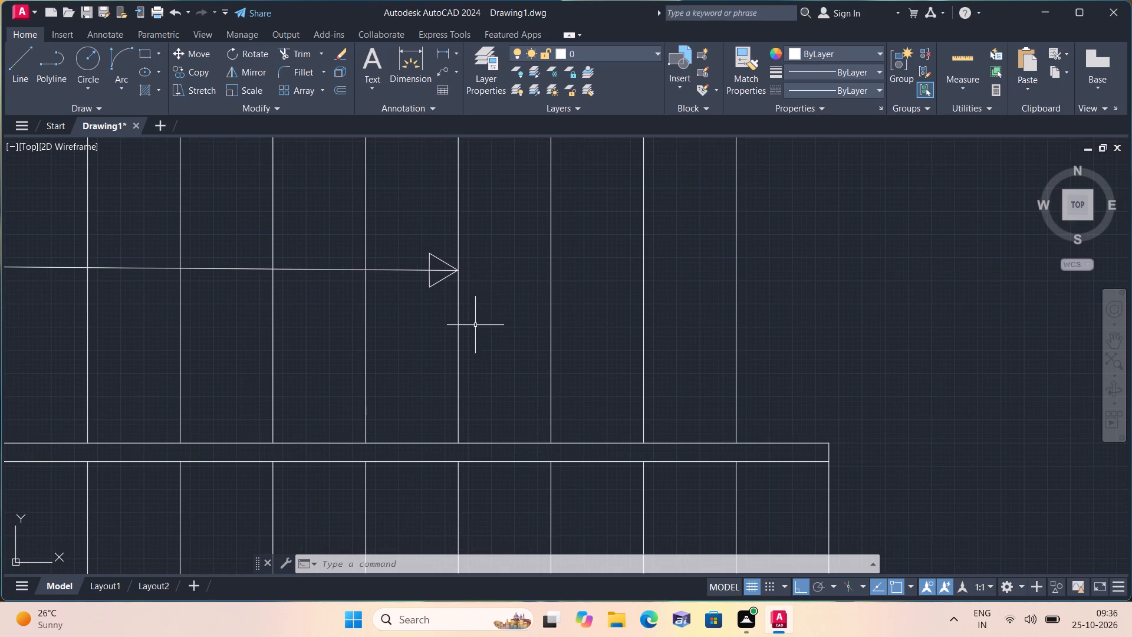
scroll(471, 324, "down", 1)
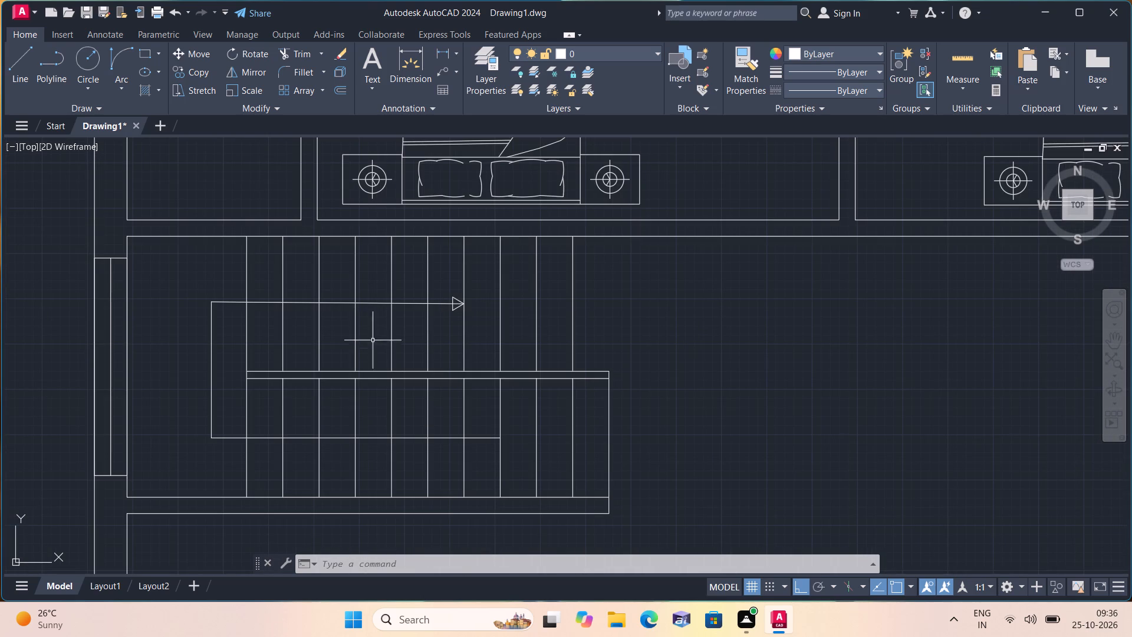
scroll(437, 340, "down", 1)
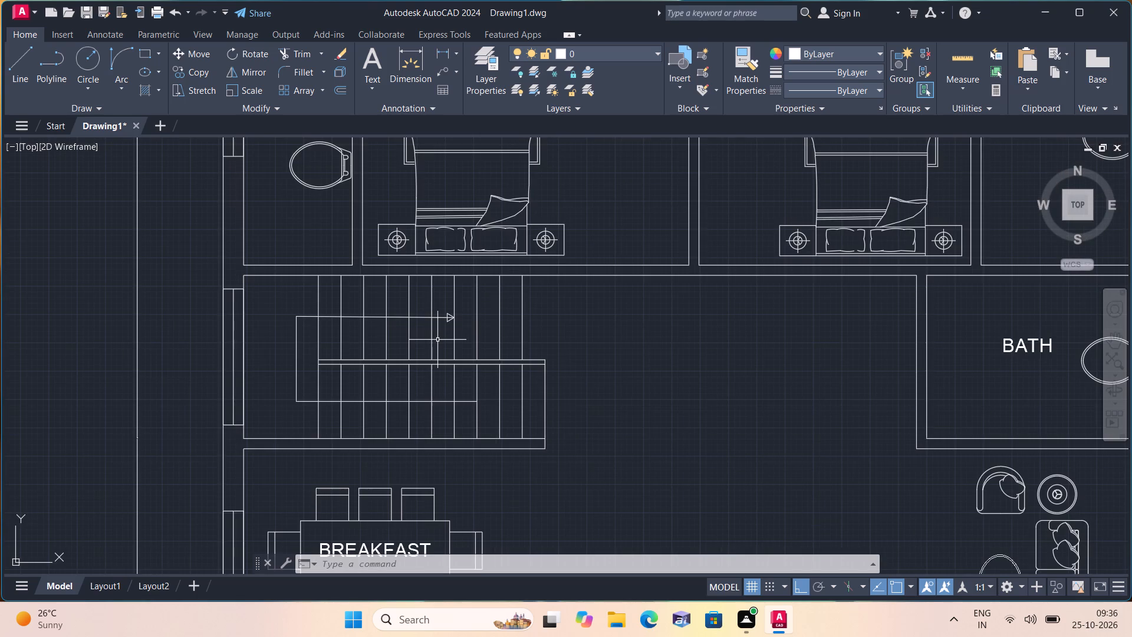
scroll(437, 340, "up", 2)
scroll(437, 340, "down", 2)
middle_click_drag(491, 393, 483, 390)
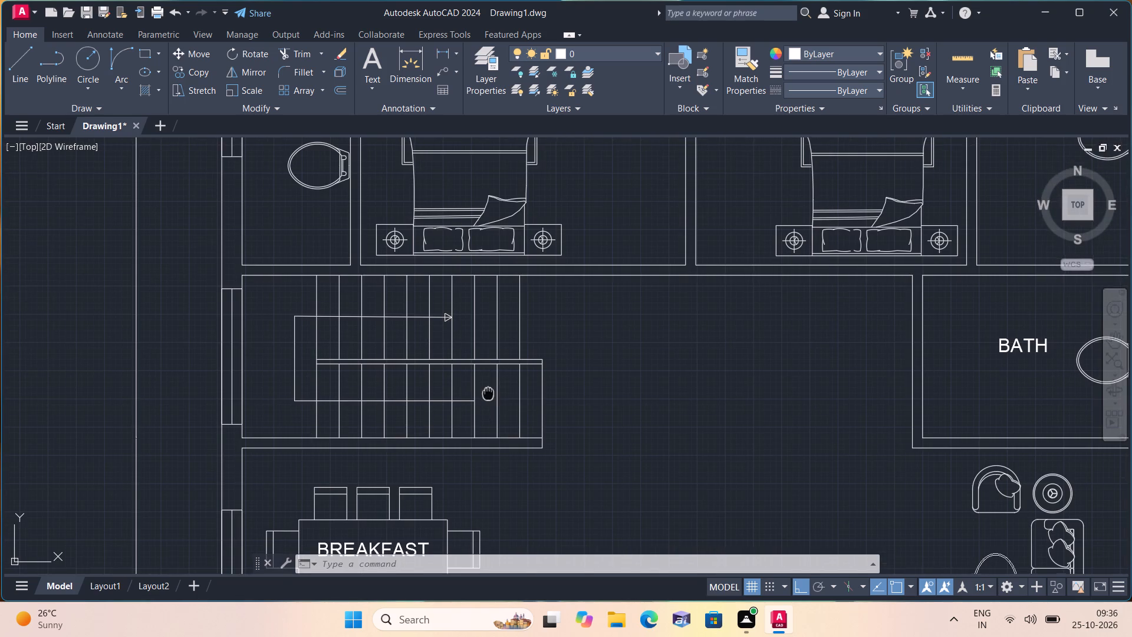
middle_click_drag(483, 390, 449, 353)
scroll(465, 373, "down", 1)
scroll(537, 384, "down", 1)
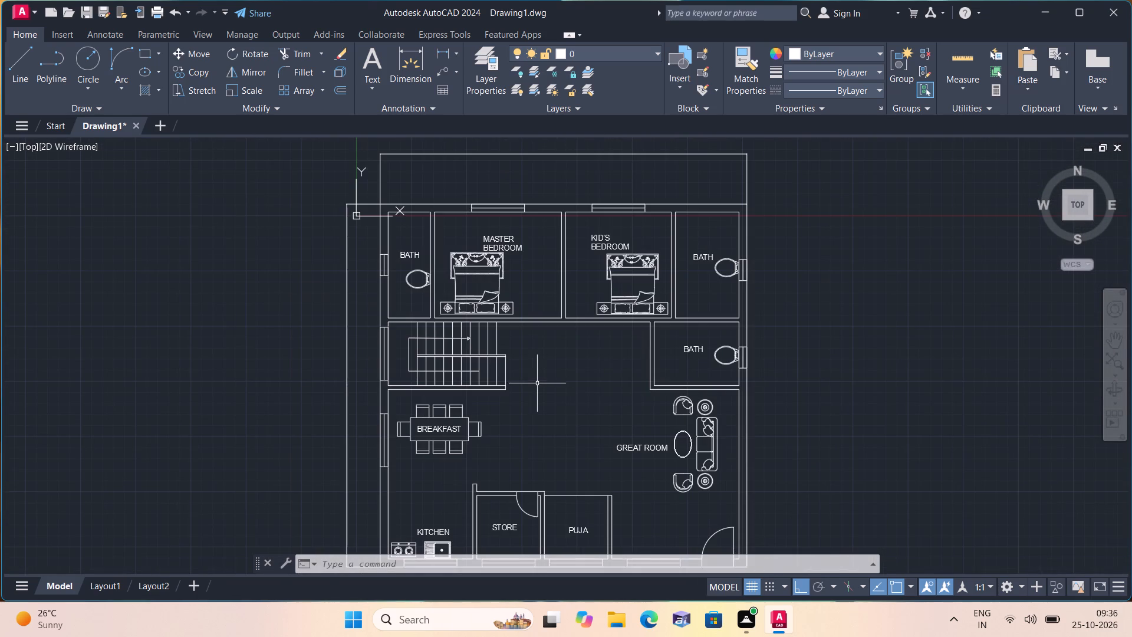
type("l")
key("space")
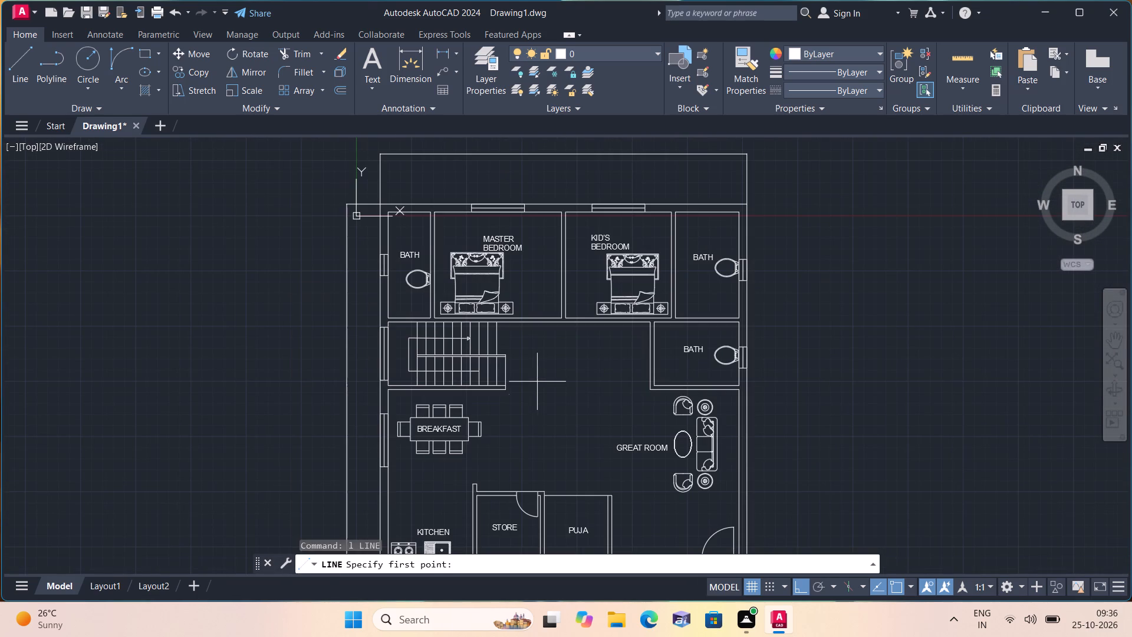
middle_click_drag(541, 410, 512, 382)
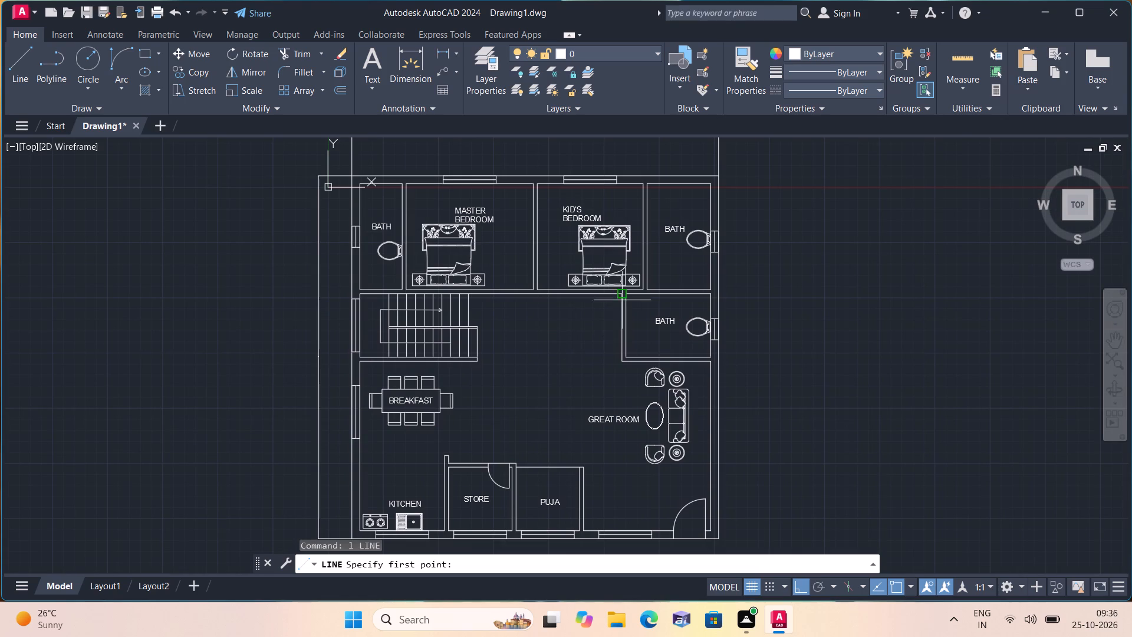
scroll(633, 290, "up", 2)
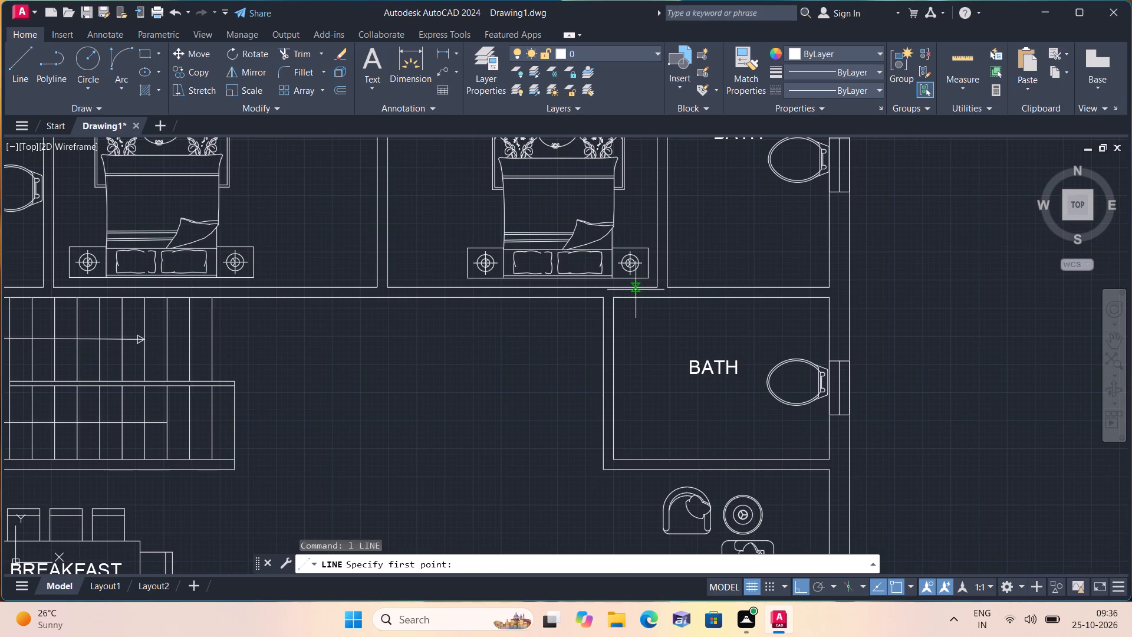
scroll(642, 288, "up", 1)
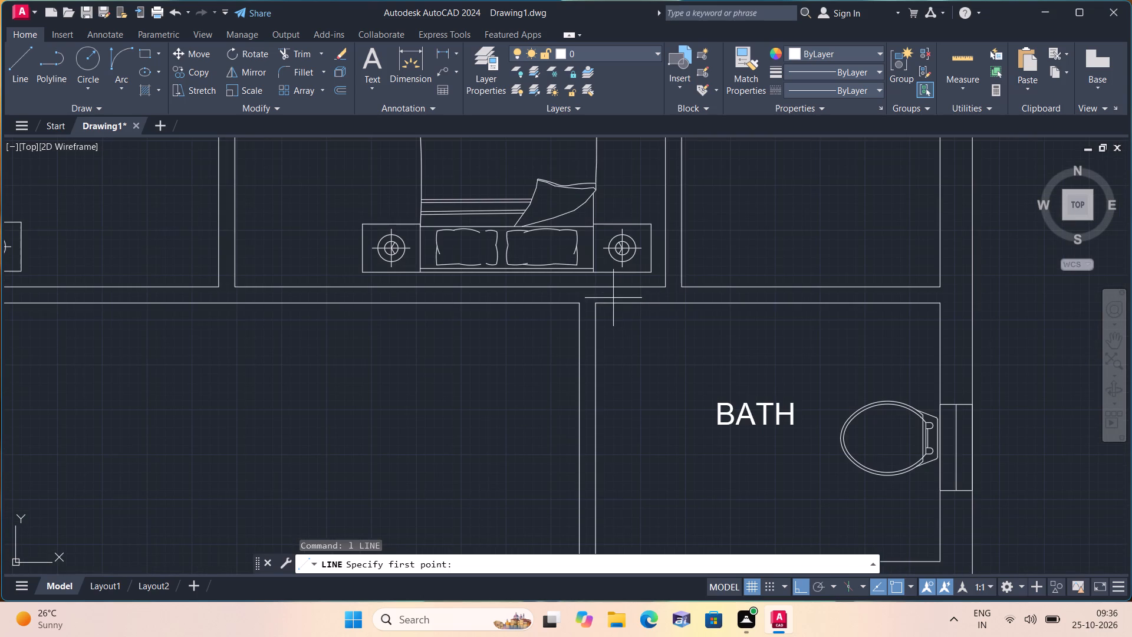
left_click(594, 303)
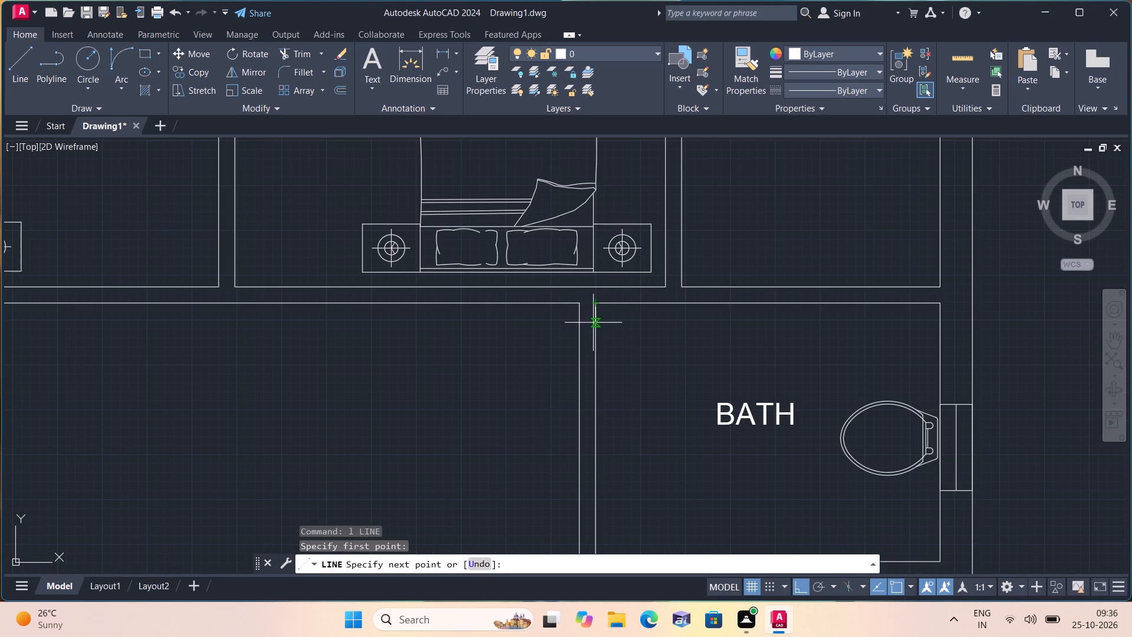
type("3\"")
key("space")
scroll(593, 323, "up", 1)
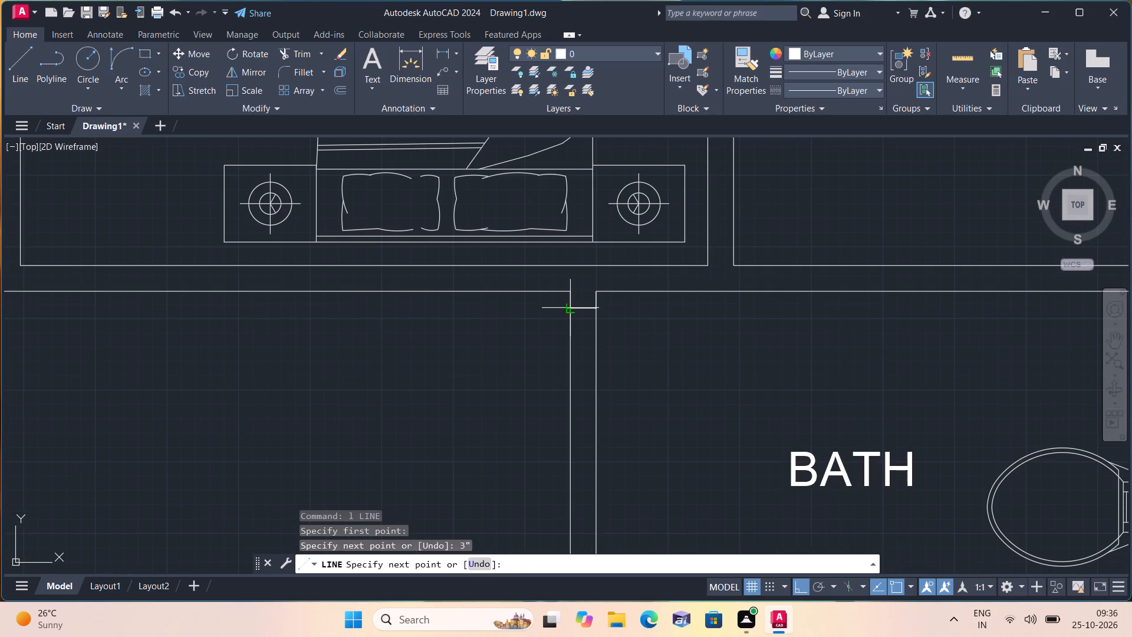
left_click(570, 308)
key("space")
left_click(595, 301)
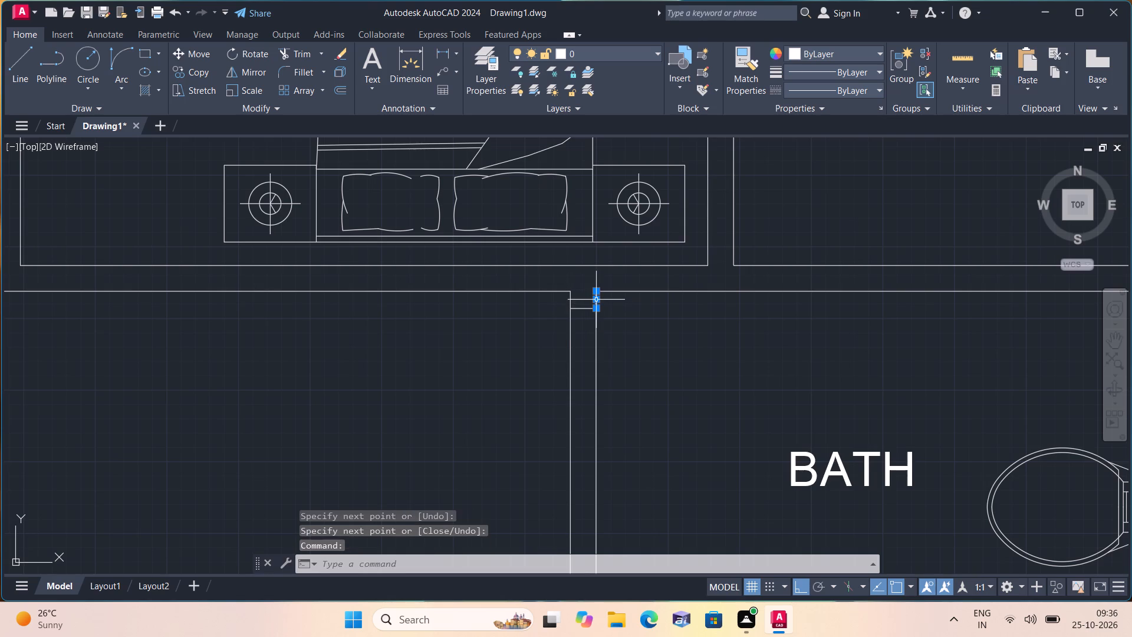
key("Delete")
Draw the bath doorway's second jamb: 2' down from the first jamb's bath-side end, with a line straight across the wall.
key("l")
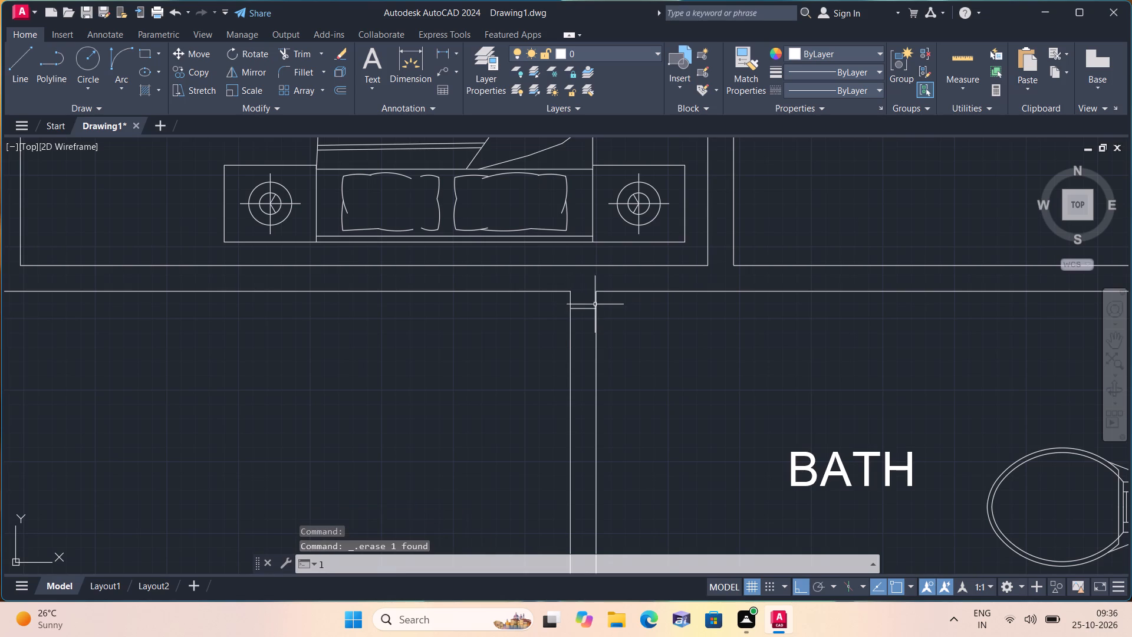
key("space")
left_click(596, 311)
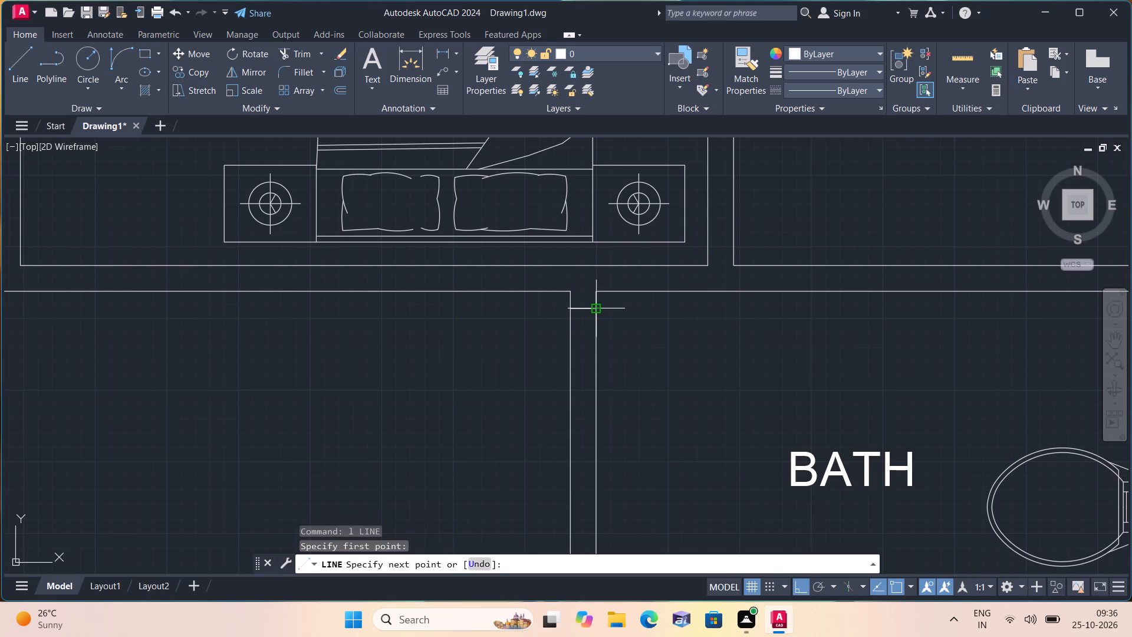
key("2")
key("apostrophe")
key("space")
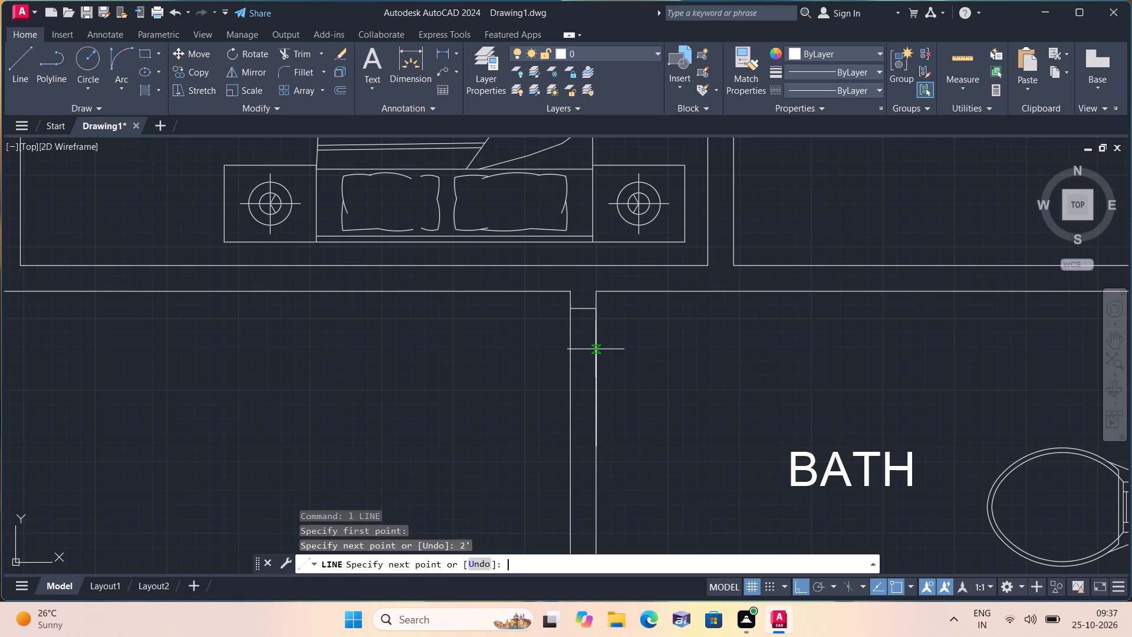
left_click(570, 444)
key("space")
Trim the bath-side wall line and the overlapping guide segment between the two door jambs.
key("t")
key("r")
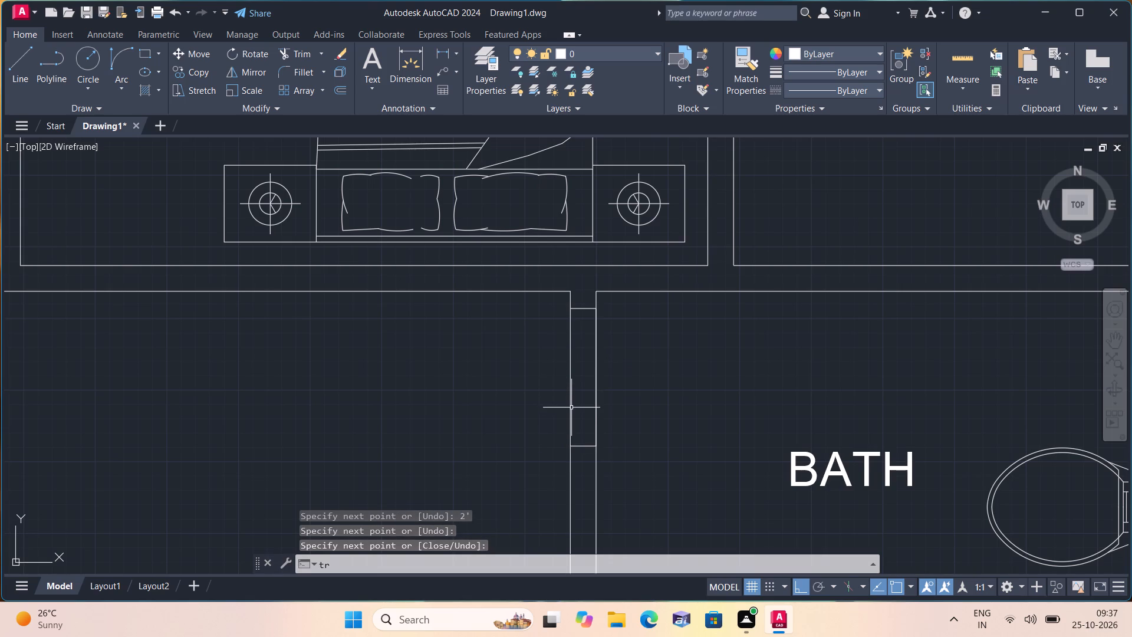
type("im")
key("space")
left_click(594, 382)
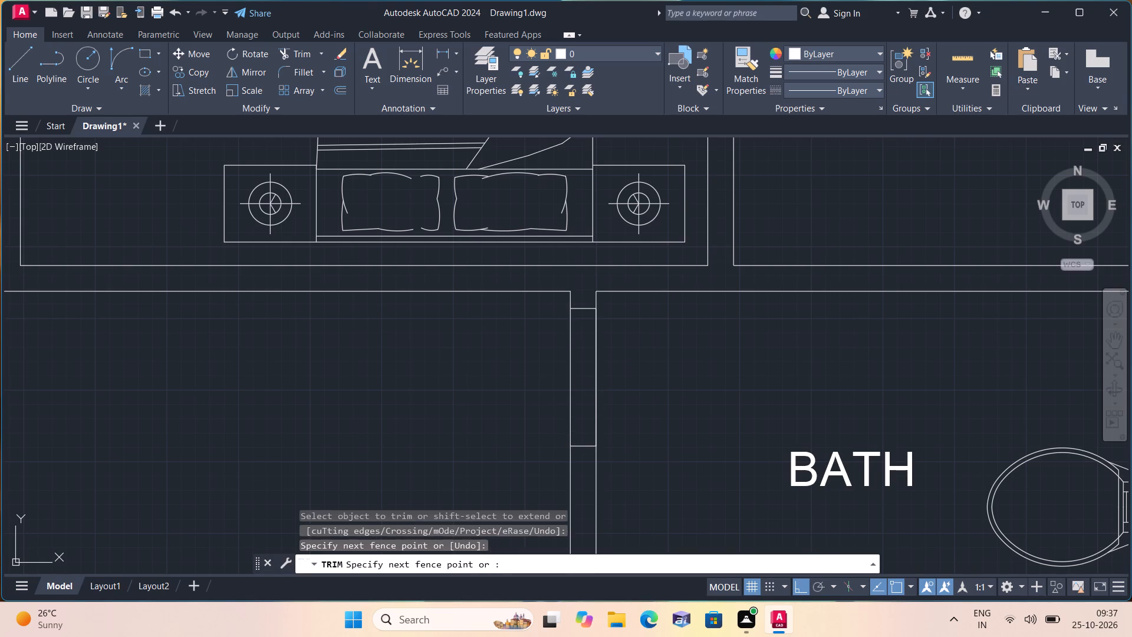
left_click(617, 379)
key("space")
Draw a 2' horizontal door leaf into the bath from the bath-side end of the upper jamb.
type("l")
key("space")
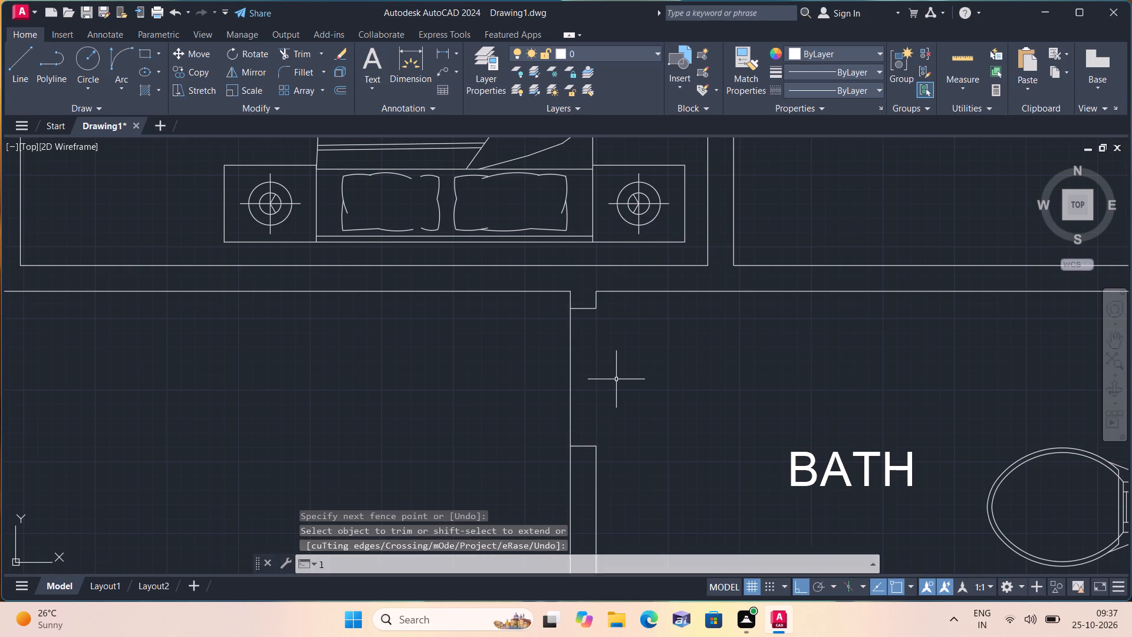
left_click(598, 310)
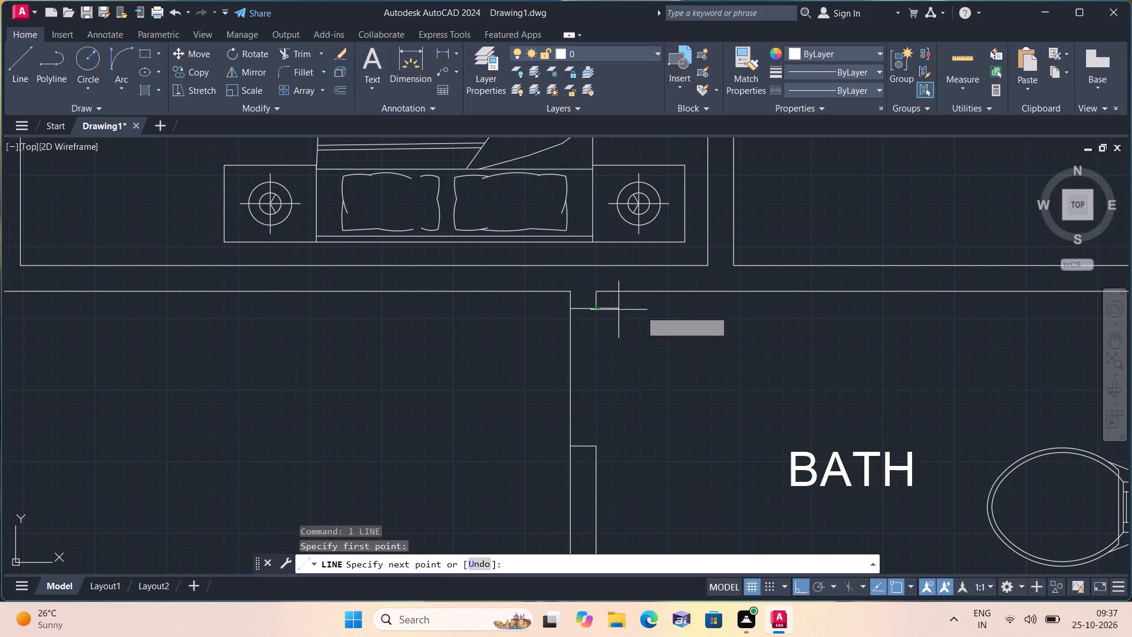
type("2'")
key("space")
key("space")
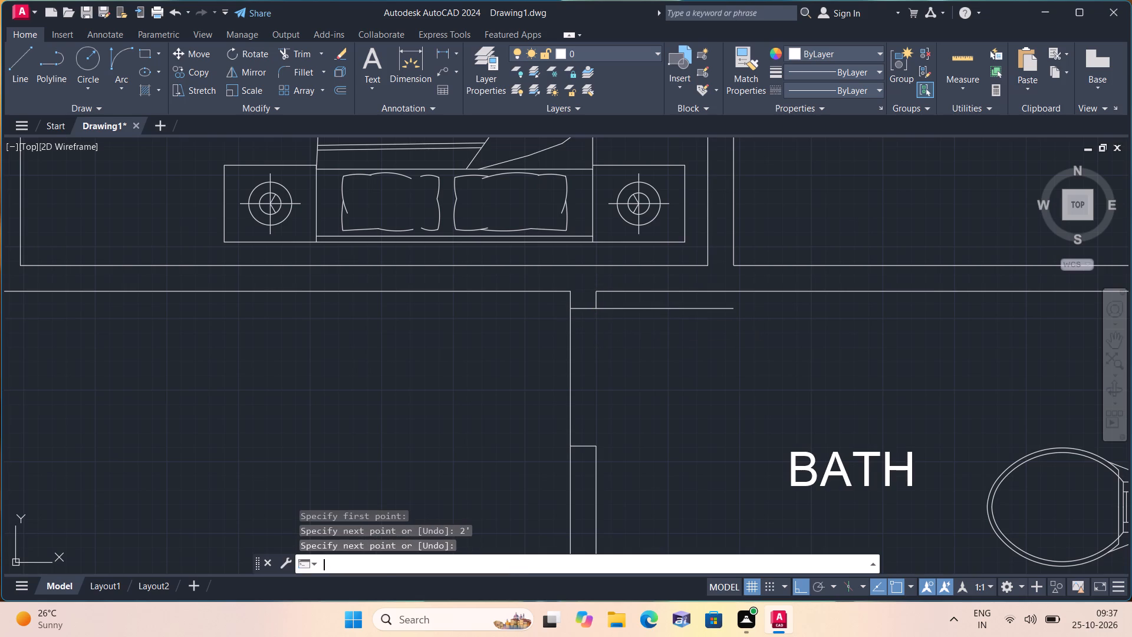
Draw the bath door's swing arc using Start, End, Direction, from the leaf's free end to the lower jamb.
left_click(117, 84)
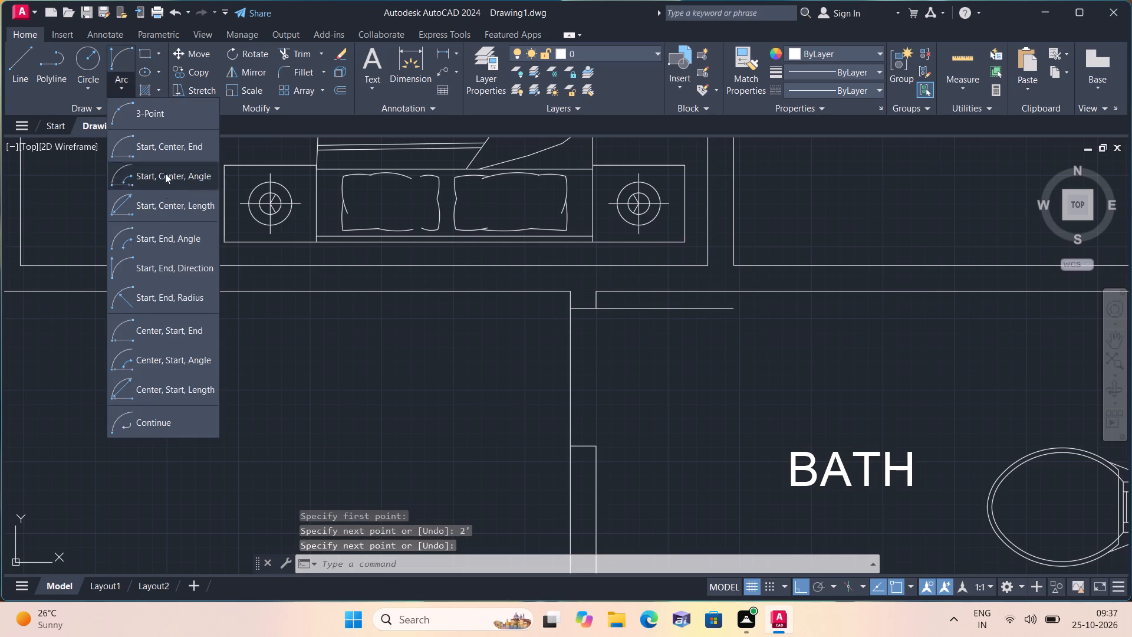
left_click(173, 261)
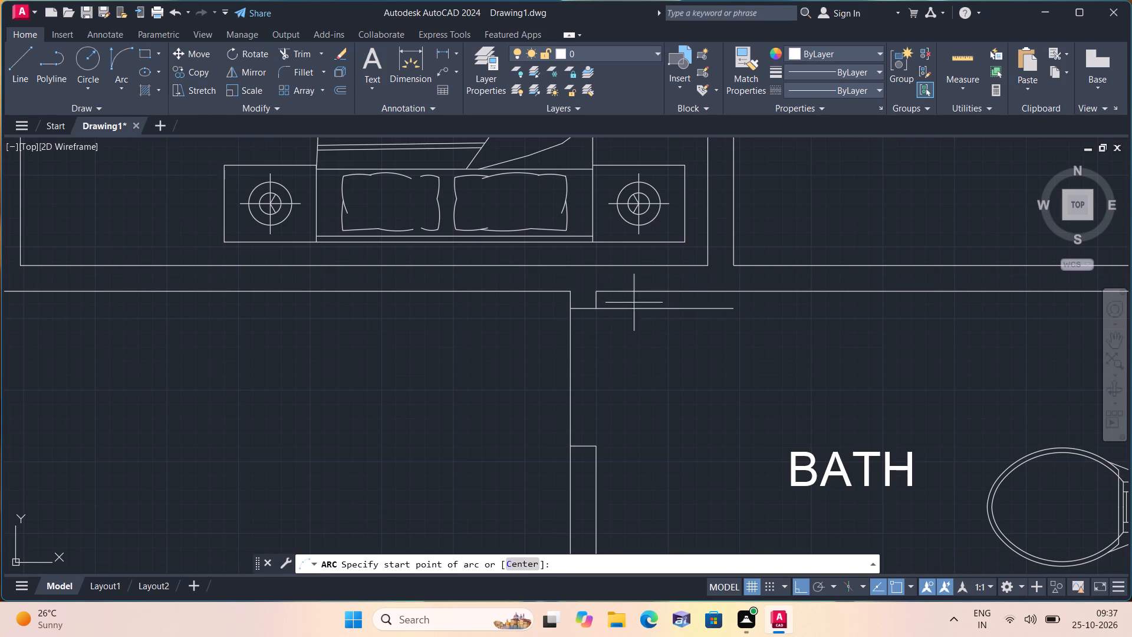
left_click(738, 309)
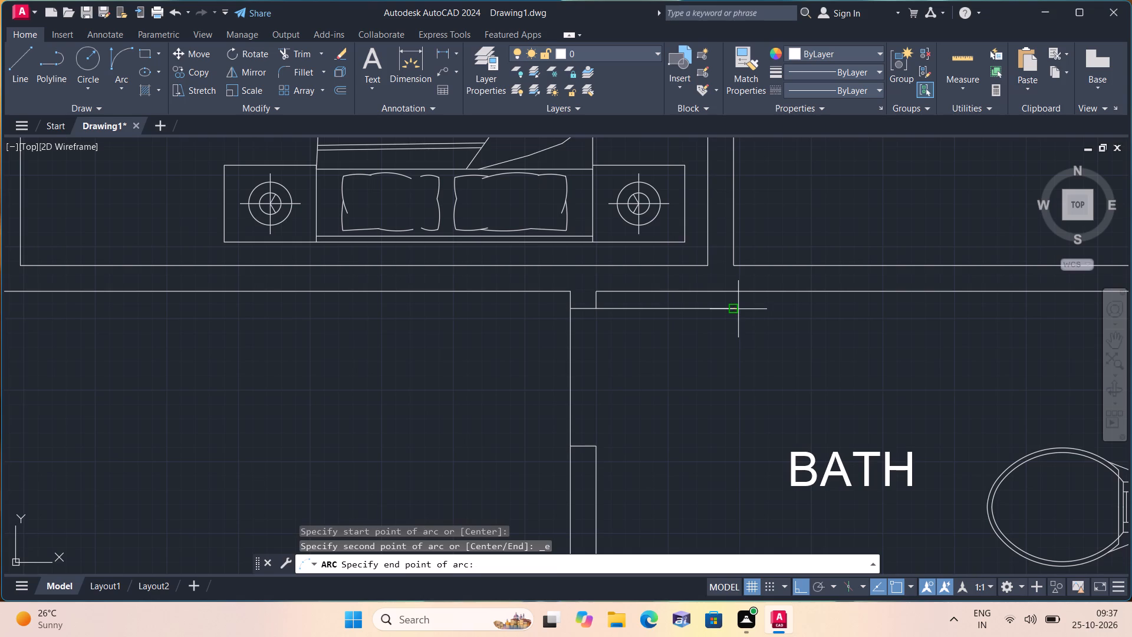
left_click(595, 445)
left_click(765, 400)
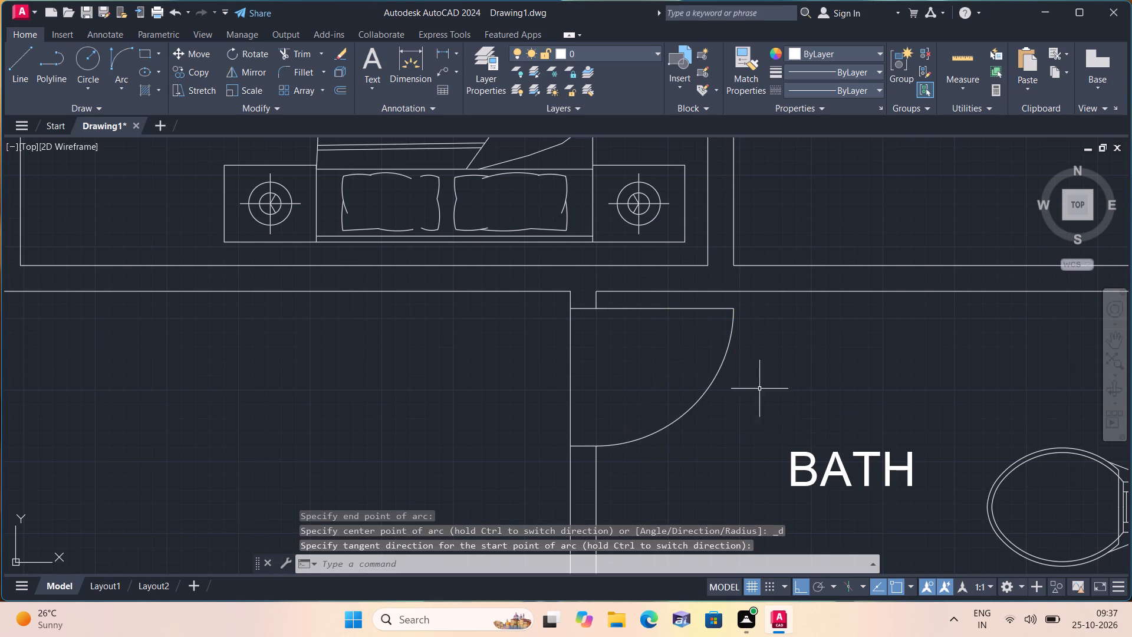
Draw a jamb line across the wall between the kid's bedroom and its bath, 3" below the upper corner, and erase the 3" guide segment.
scroll(738, 349, "down", 4)
middle_click_drag(738, 334, 625, 373)
scroll(738, 334, "down", 1)
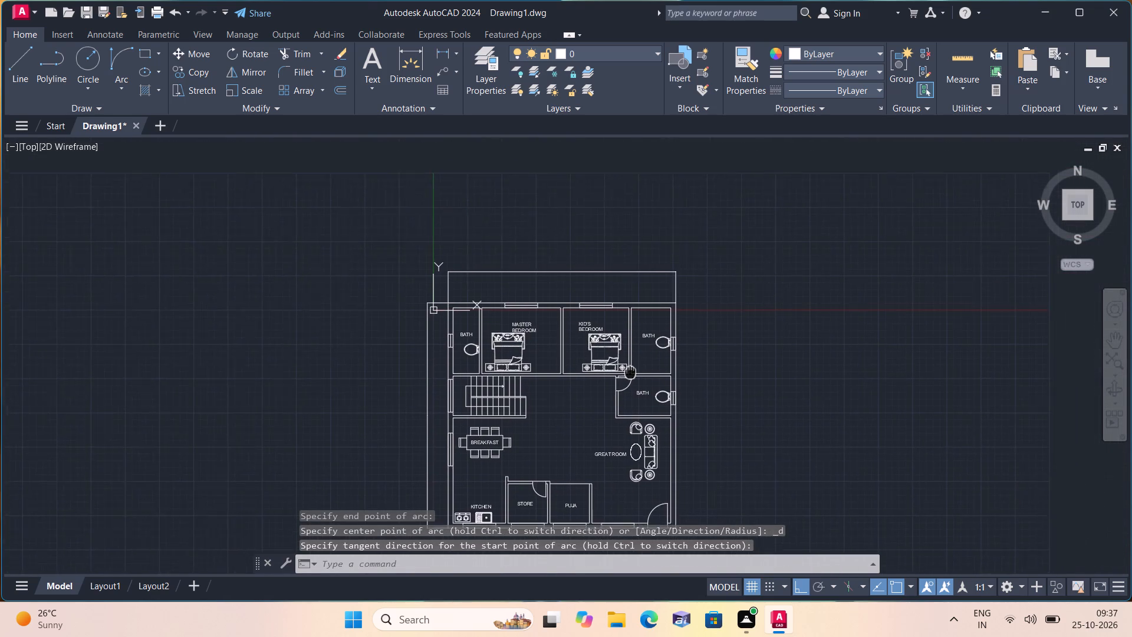
middle_click_drag(625, 373, 612, 396)
scroll(603, 342, "up", 3)
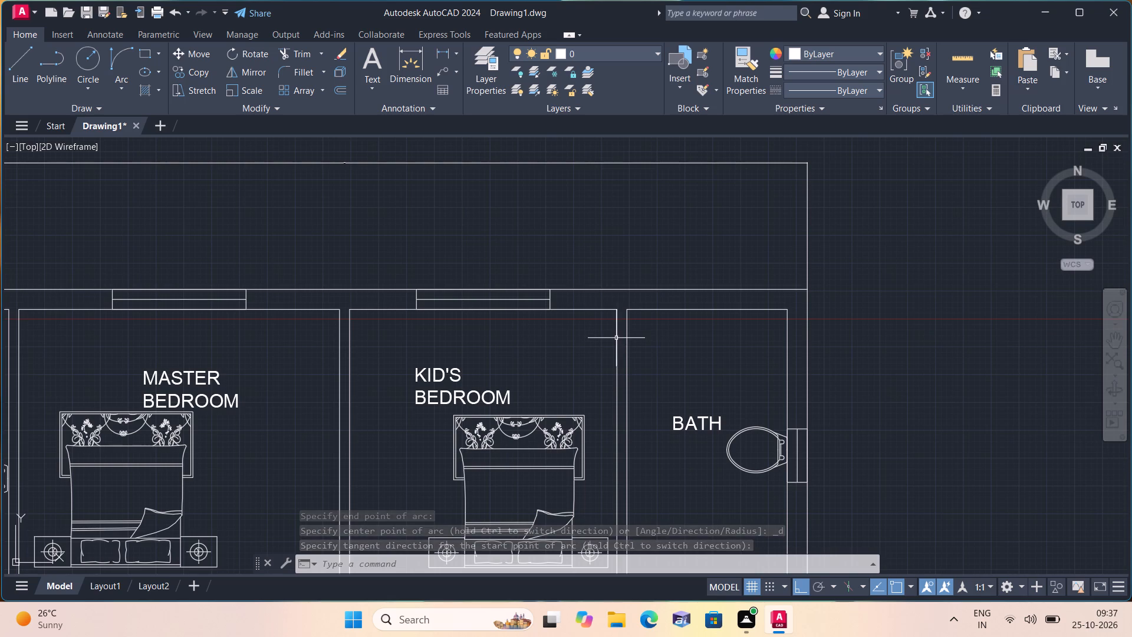
key("l")
key("space")
scroll(627, 331, "up", 2)
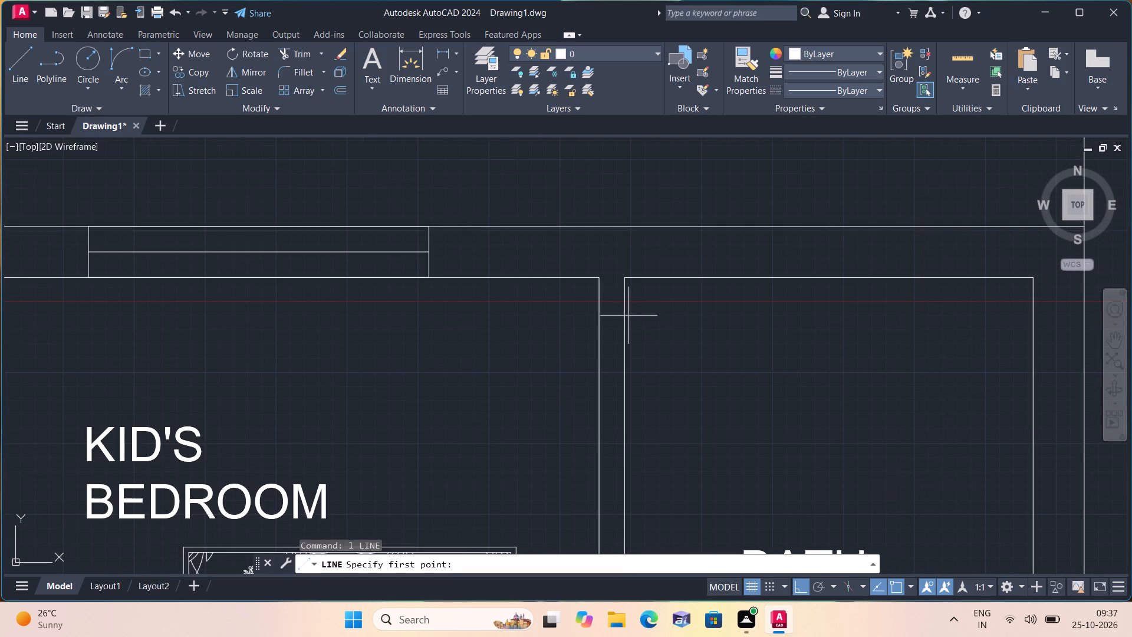
left_click(624, 277)
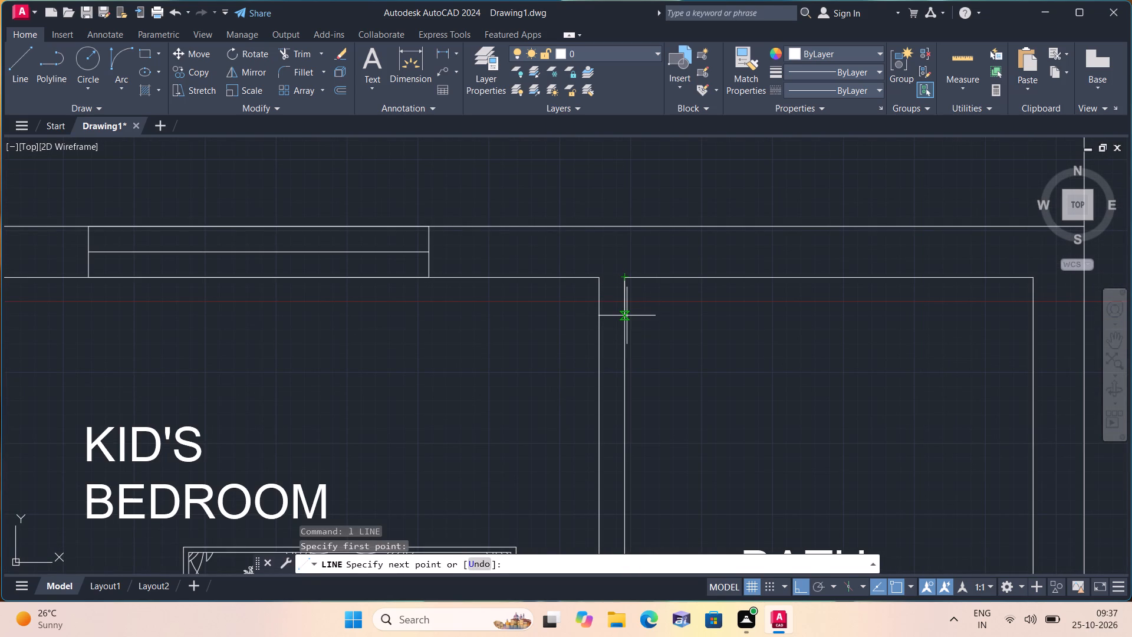
type("3\"")
key("space")
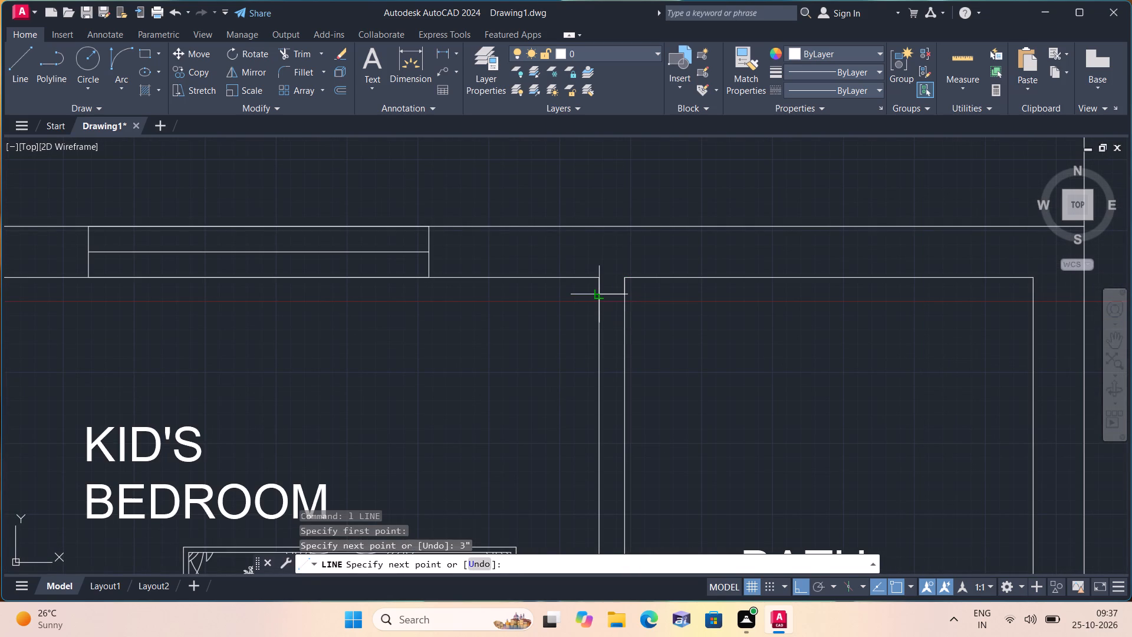
left_click(601, 293)
key("space")
scroll(603, 292, "up", 1)
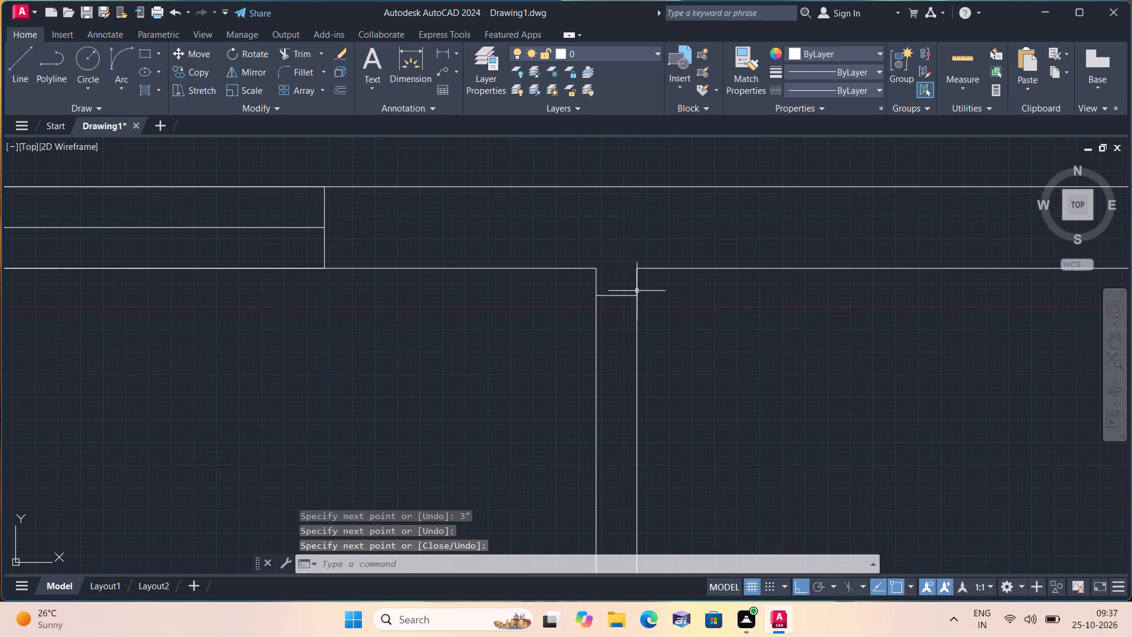
left_click(636, 290)
key("Delete")
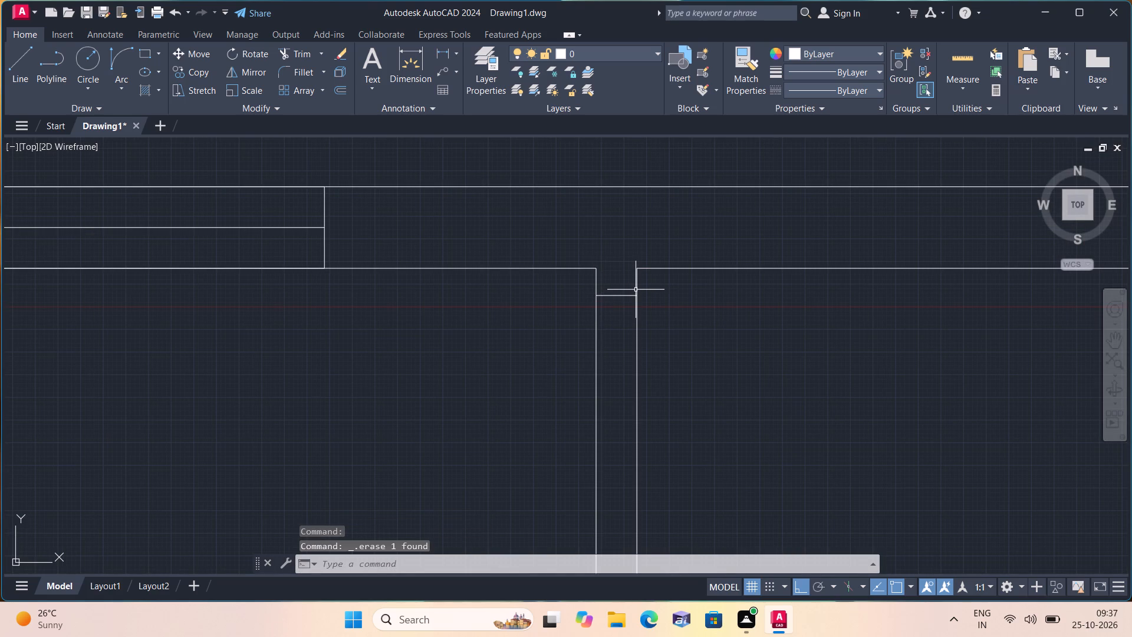
Draw the lower jamb line across the wall between the kid's bedroom and its bath, 2' below the upper jamb.
key("l")
key("space")
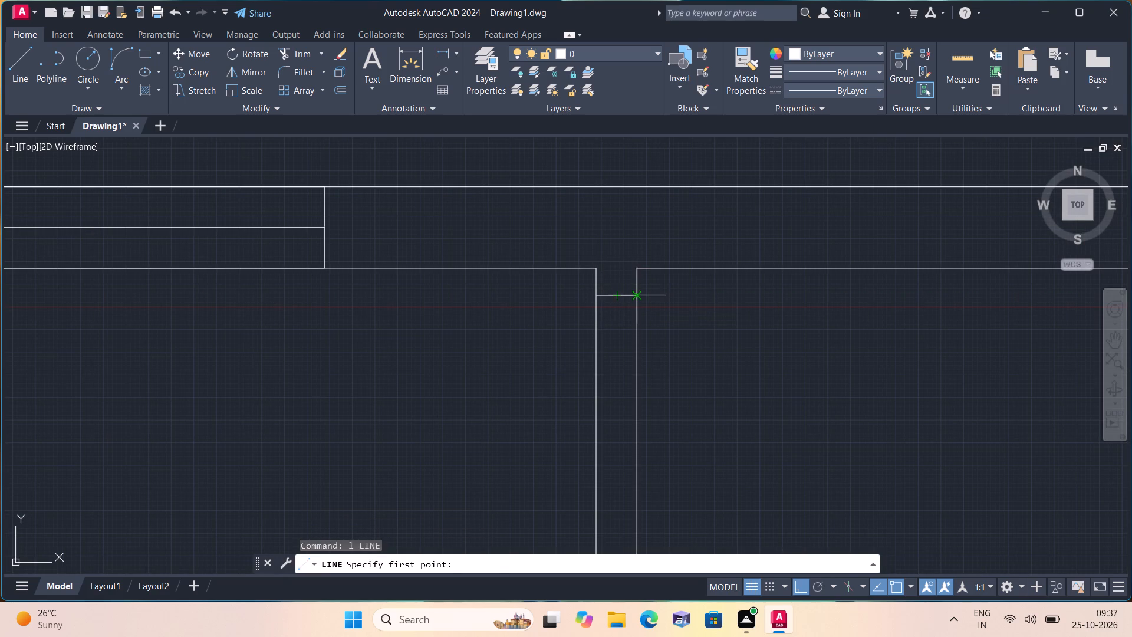
left_click(638, 293)
key("2")
key("apostrophe")
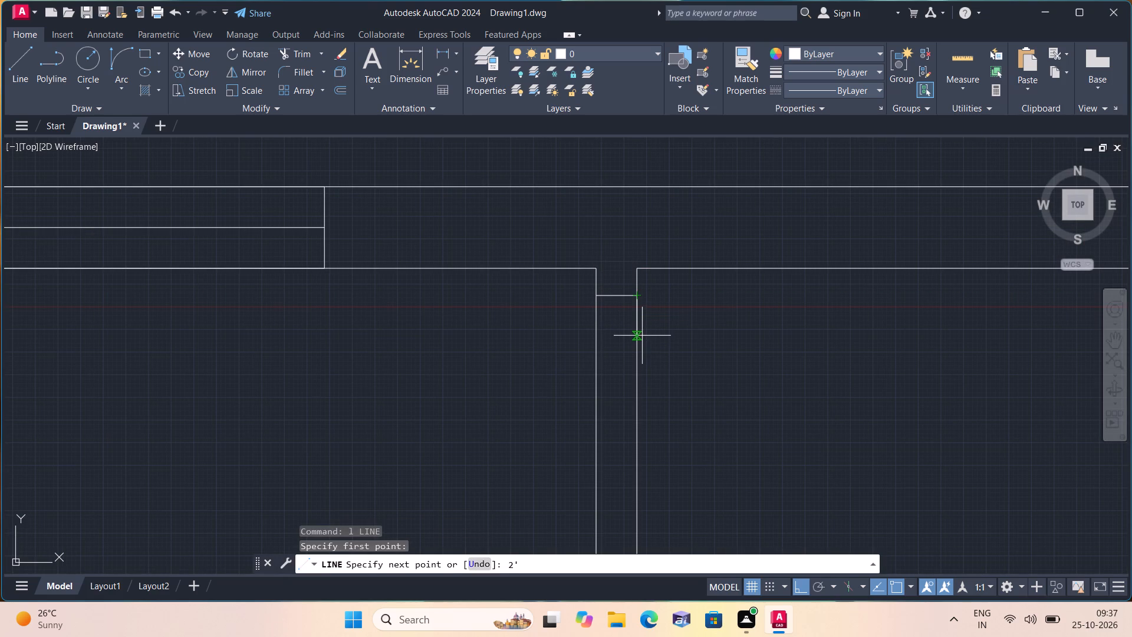
key("space")
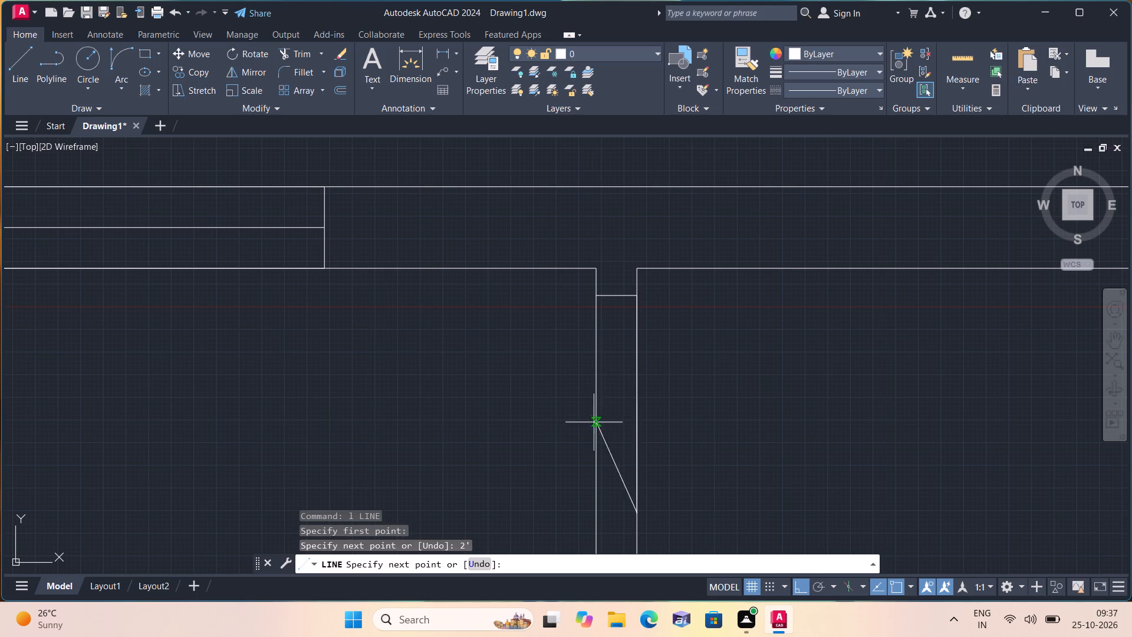
left_click(596, 513)
key("space")
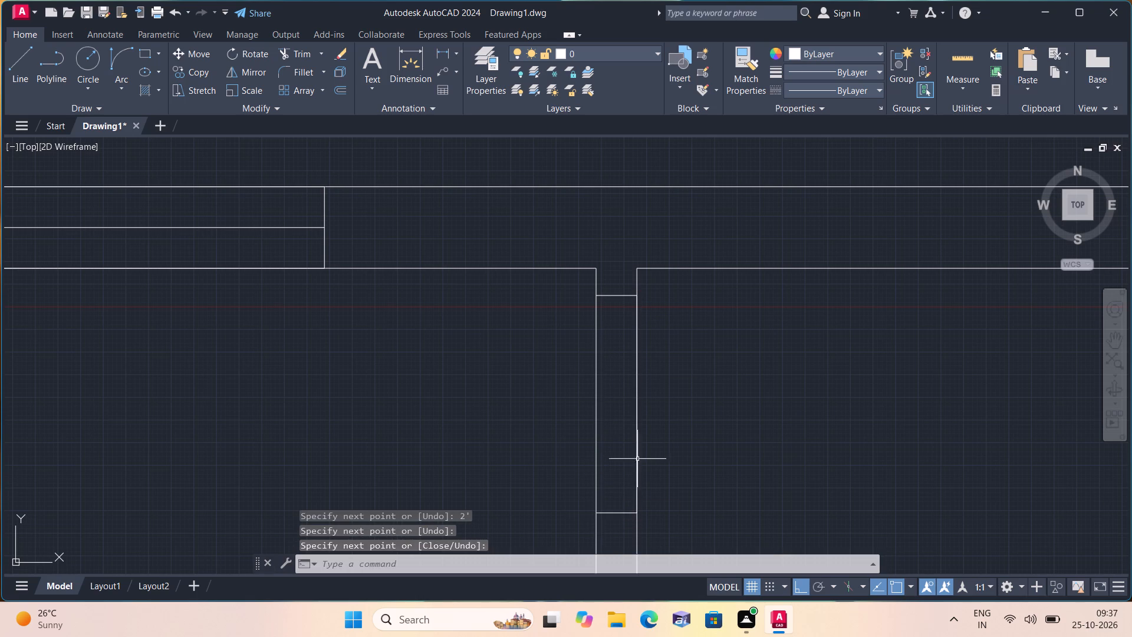
Draw a 2' horizontal door leaf into the kid's bath from the bath-side end of the upper jamb.
key("space")
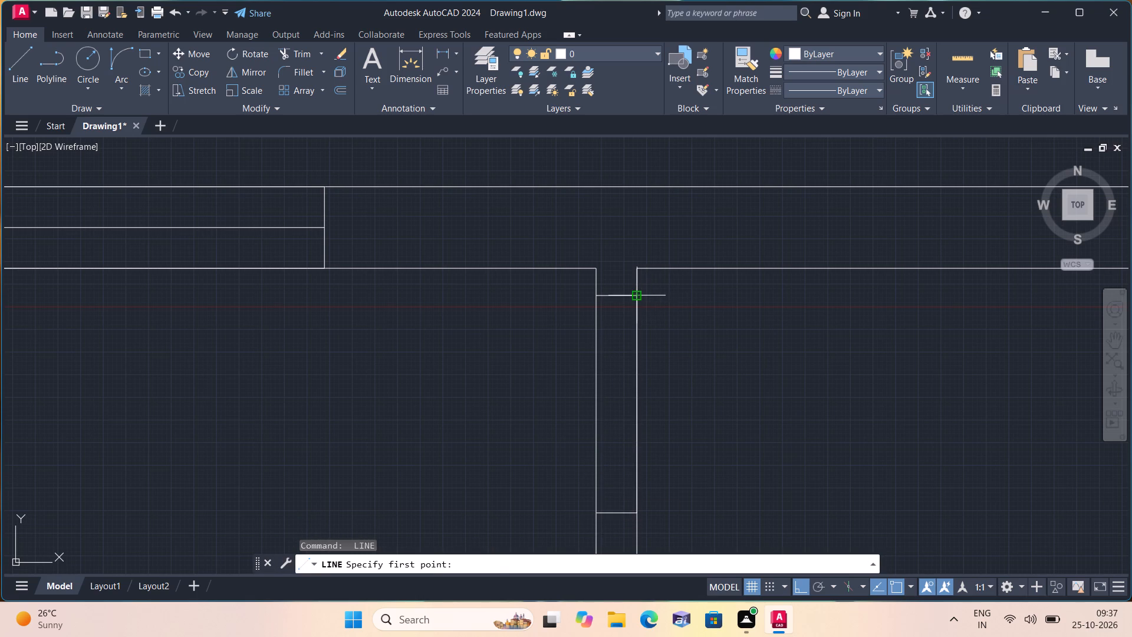
left_click(641, 297)
type("2'")
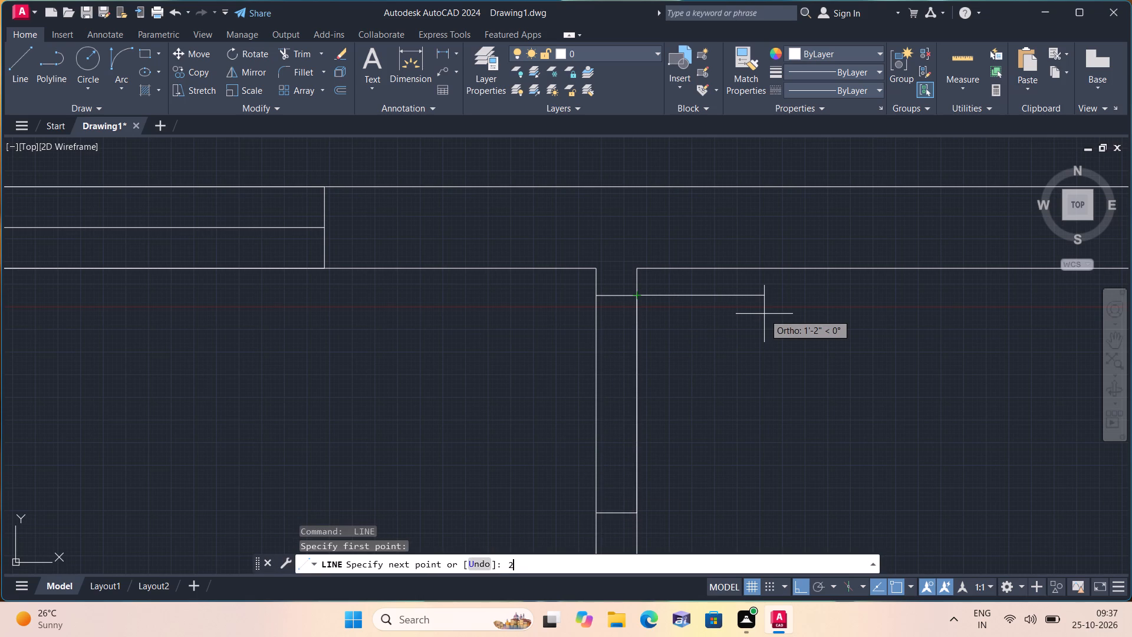
key("space")
key("space")
Trim the bath-side wall line and the overlapping guide segment between the two jambs of the kid's bath door.
type("tr")
type("im")
key("space")
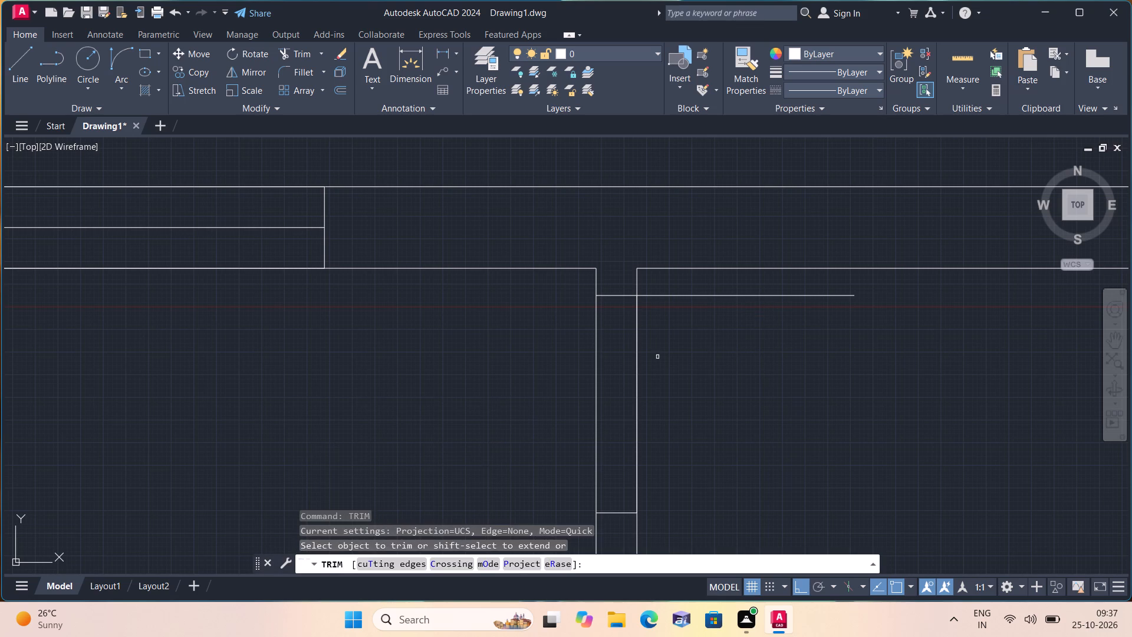
left_click(642, 343)
left_click(632, 336)
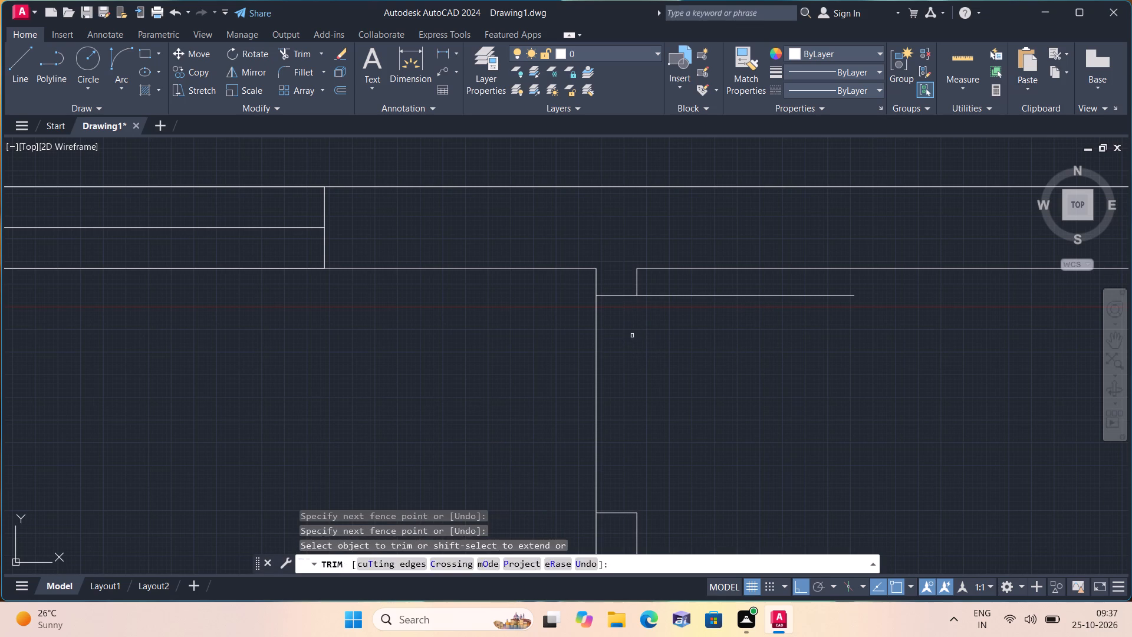
key("space")
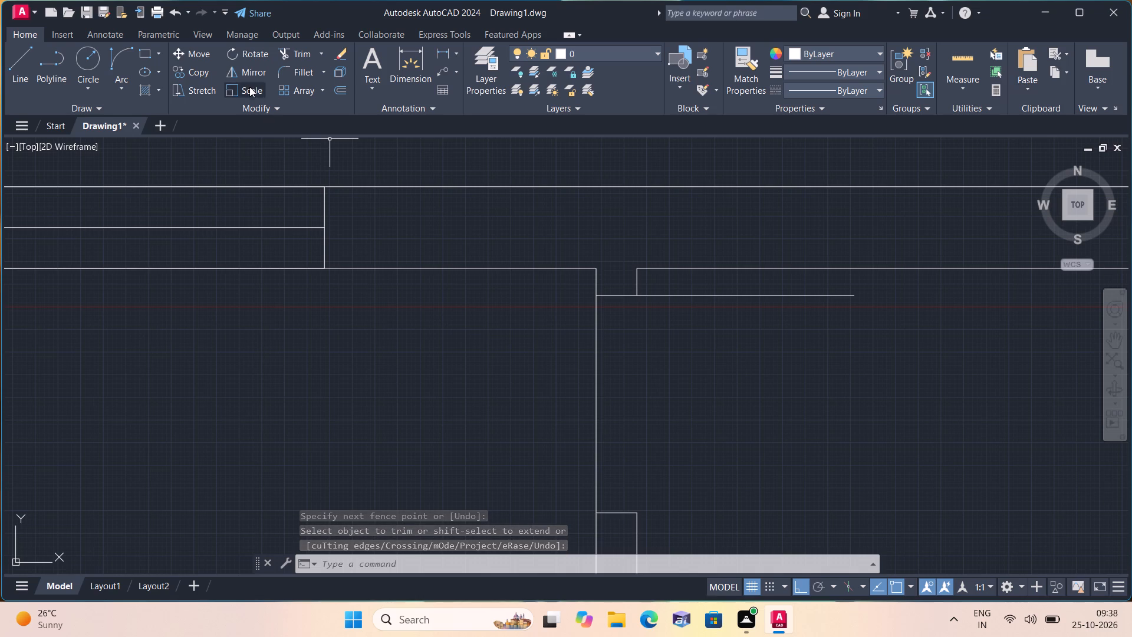
Draw the kid's bath door swing arc using Start, End, Direction, from the leaf's free end to the lower jamb.
left_click(124, 91)
left_click_drag(180, 268, 181, 267)
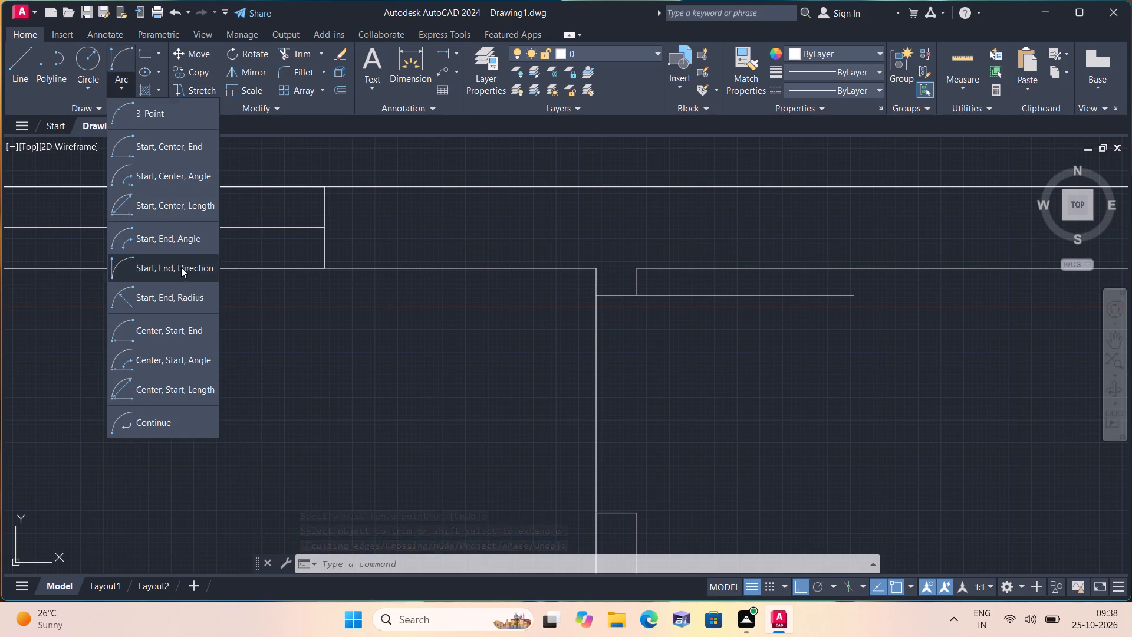
left_click_drag(181, 267, 187, 265)
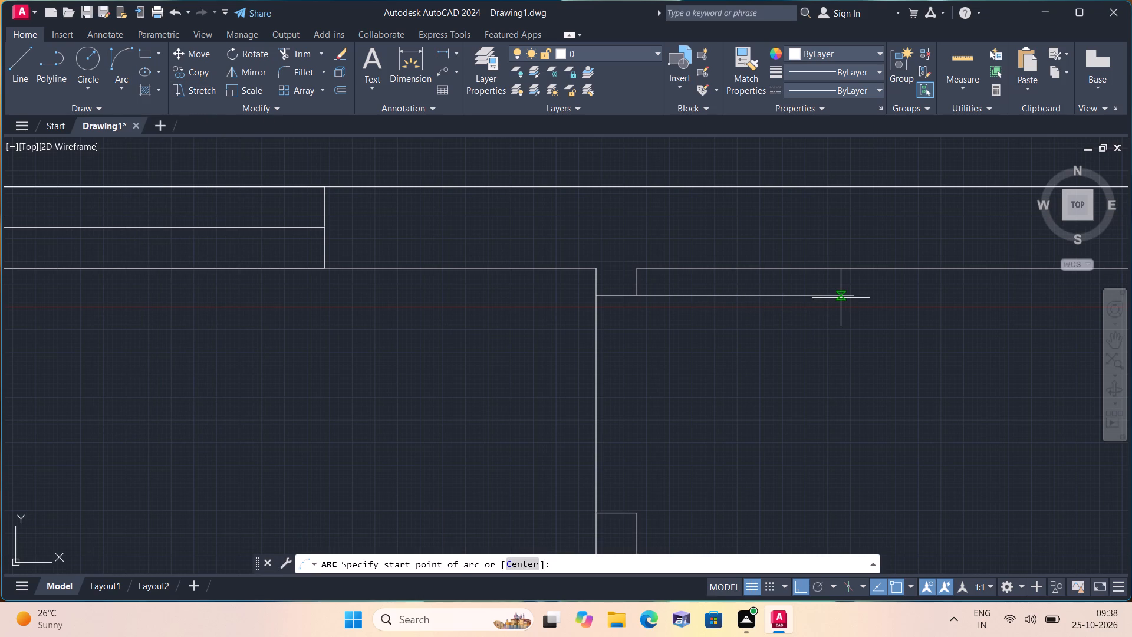
left_click(853, 295)
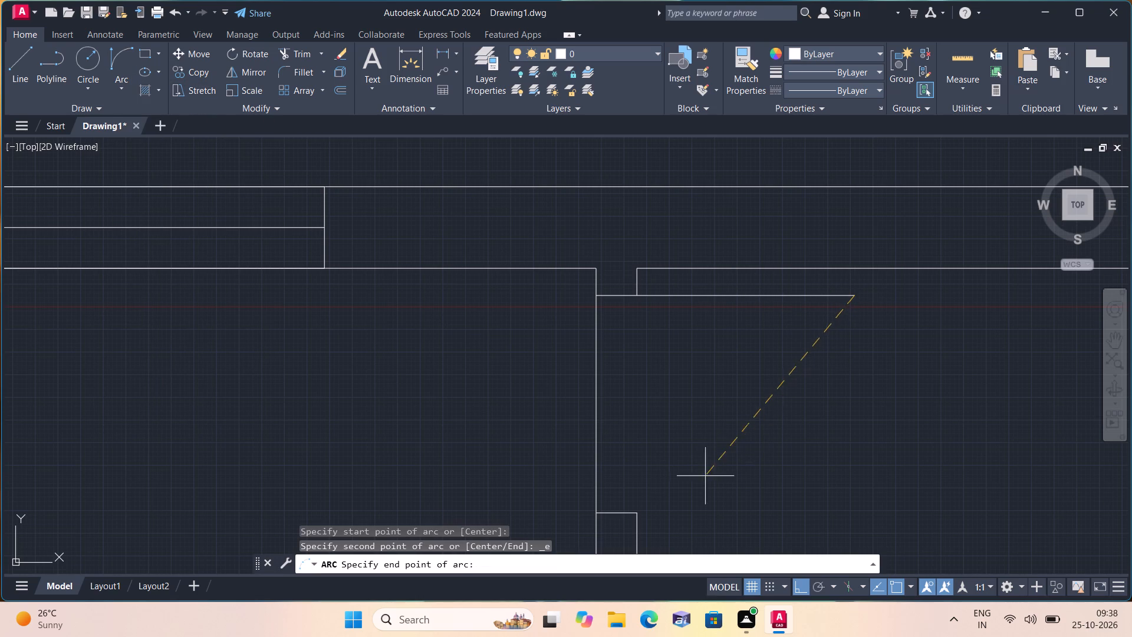
left_click(636, 513)
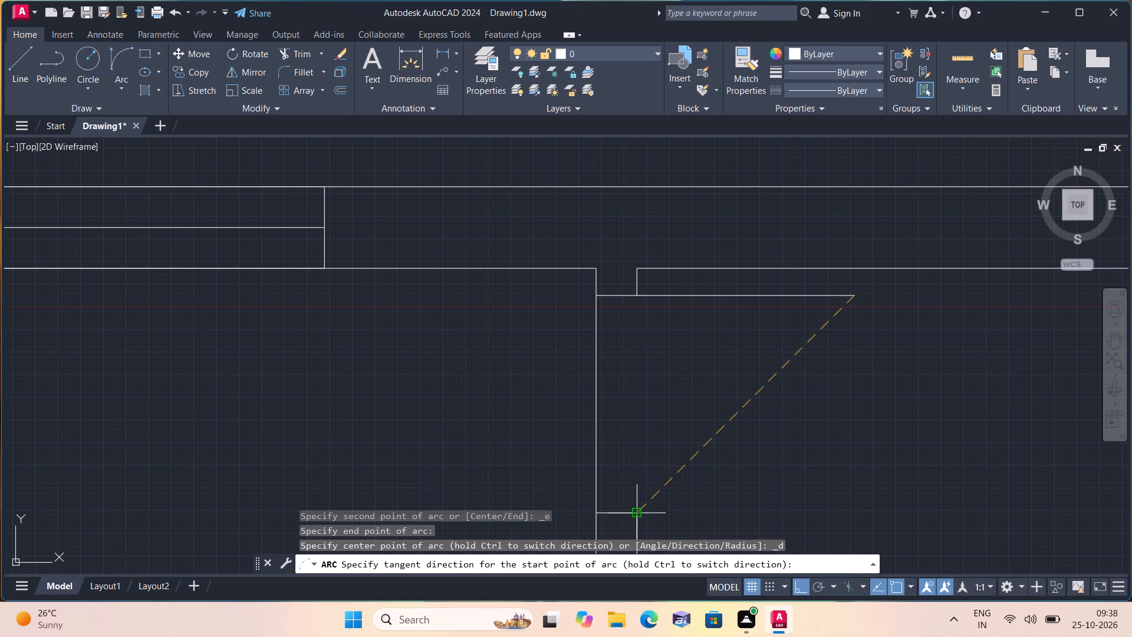
left_click(809, 460)
Draw a jamb line across the wall between the master bedroom and its bath, 3" below the upper corner, and erase the 3" guide segment.
scroll(547, 283, "down", 4)
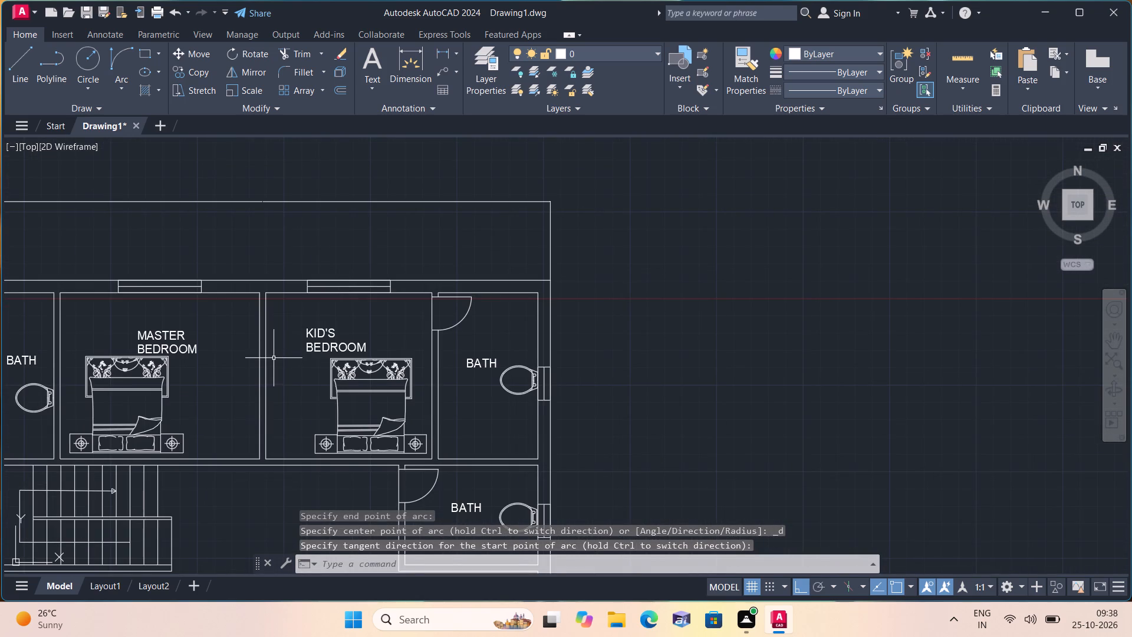
middle_click_drag(288, 350, 570, 350)
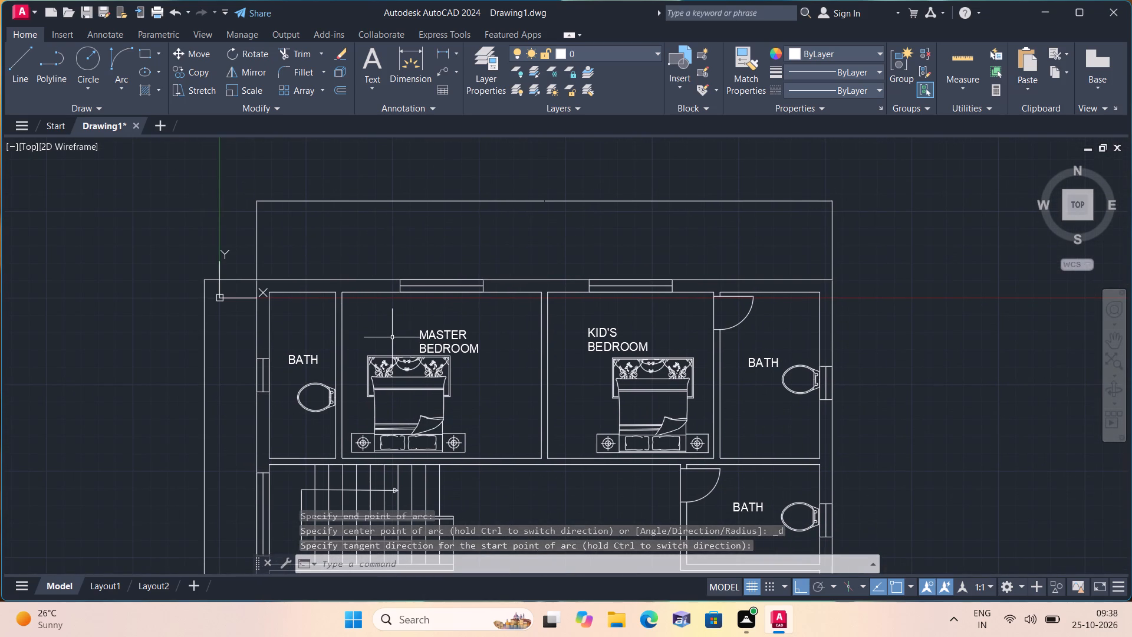
key("l")
key("space")
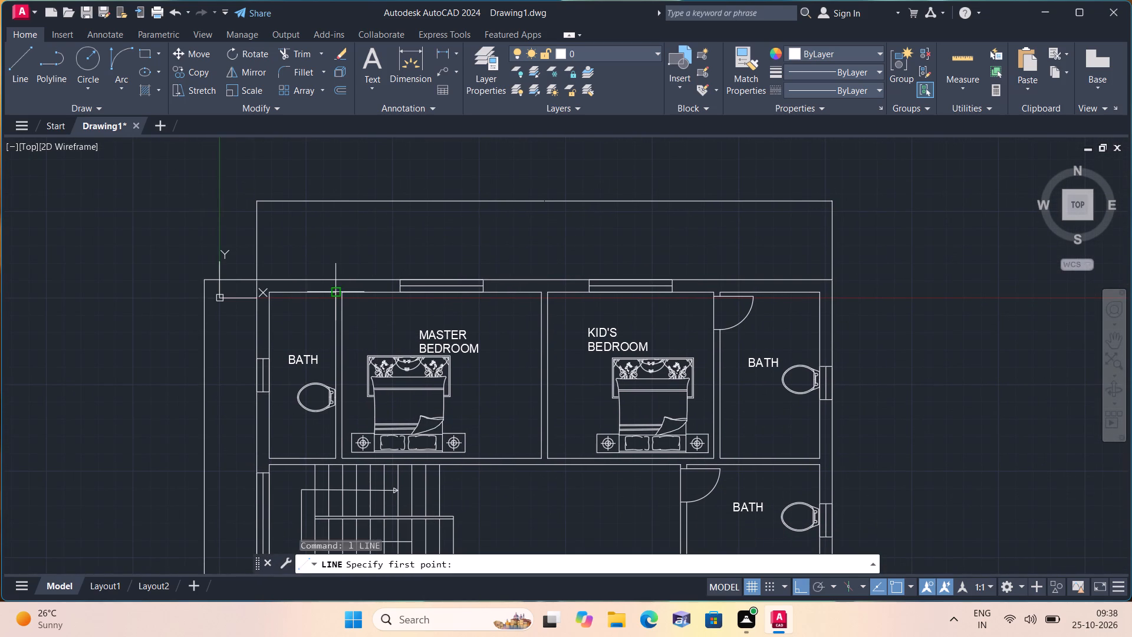
scroll(344, 294, "up", 3)
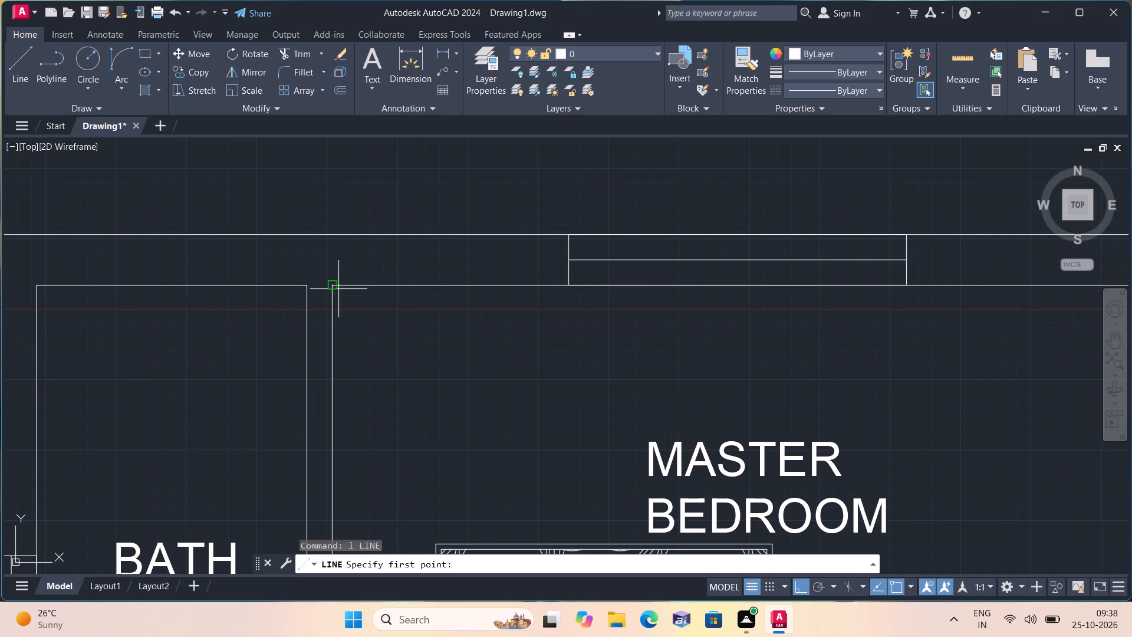
left_click(337, 287)
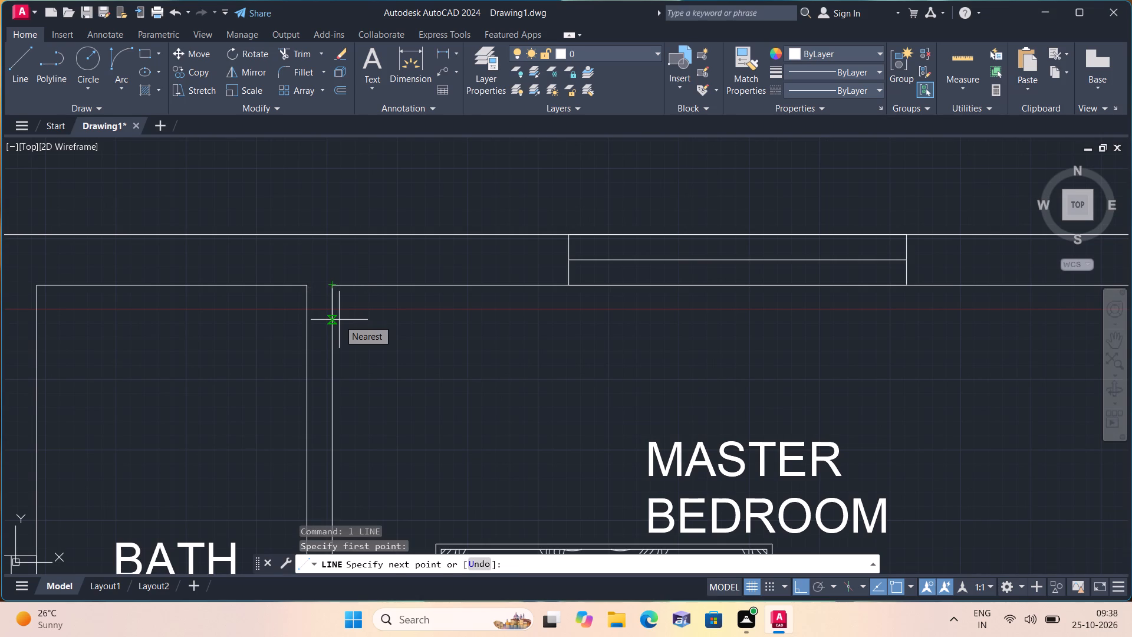
key("3")
key("shift+quotedbl")
key("space")
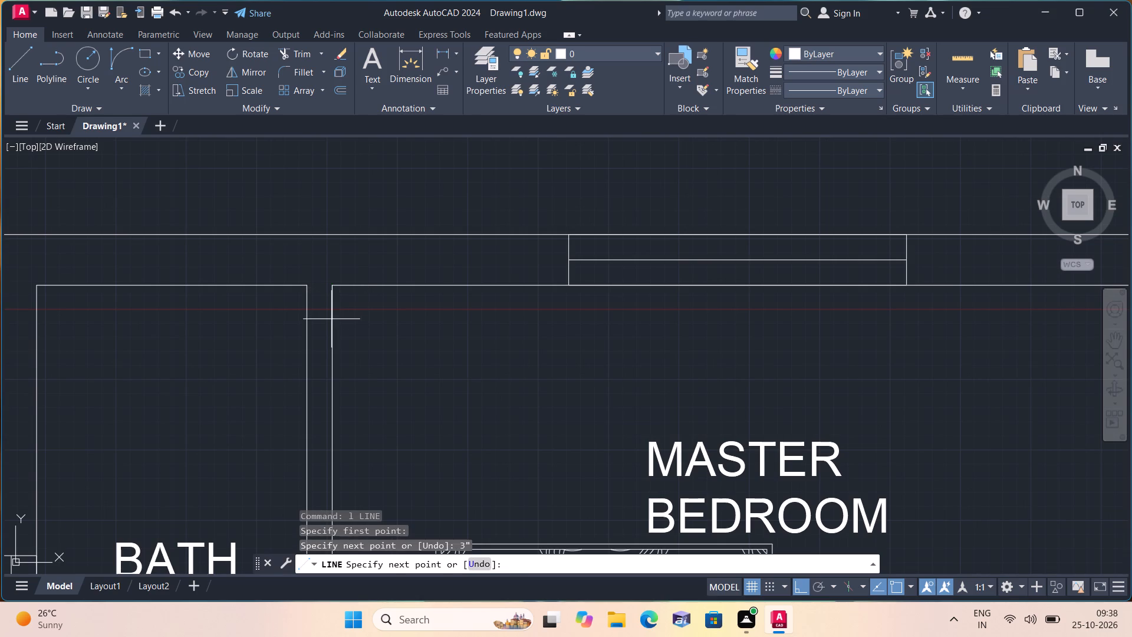
left_click(304, 295)
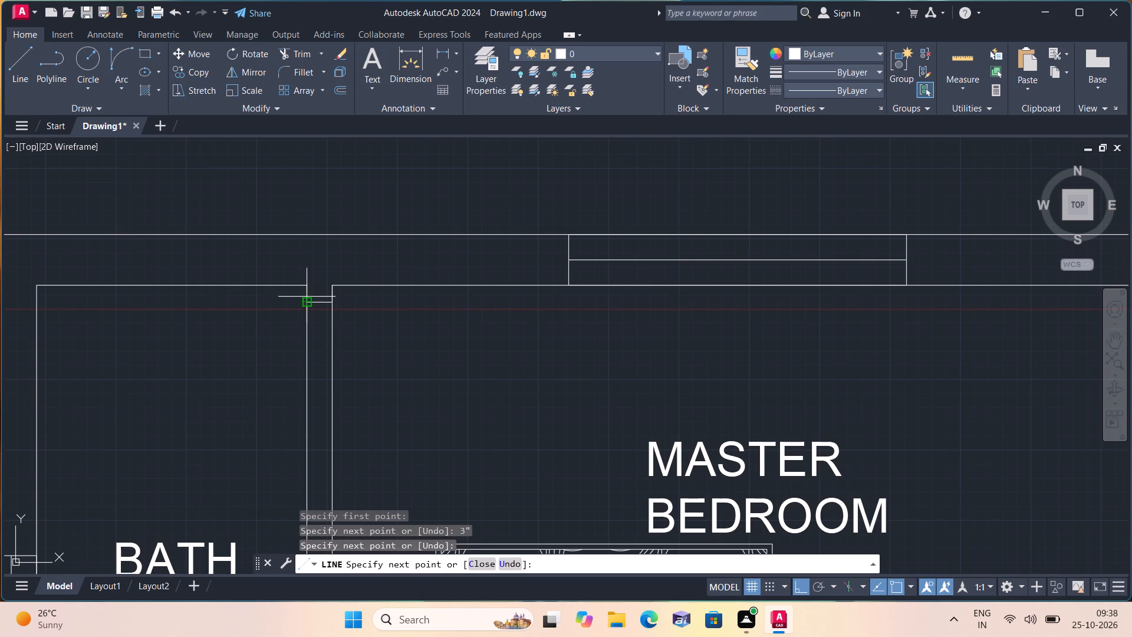
key("space")
scroll(312, 300, "up", 1)
left_click(343, 293)
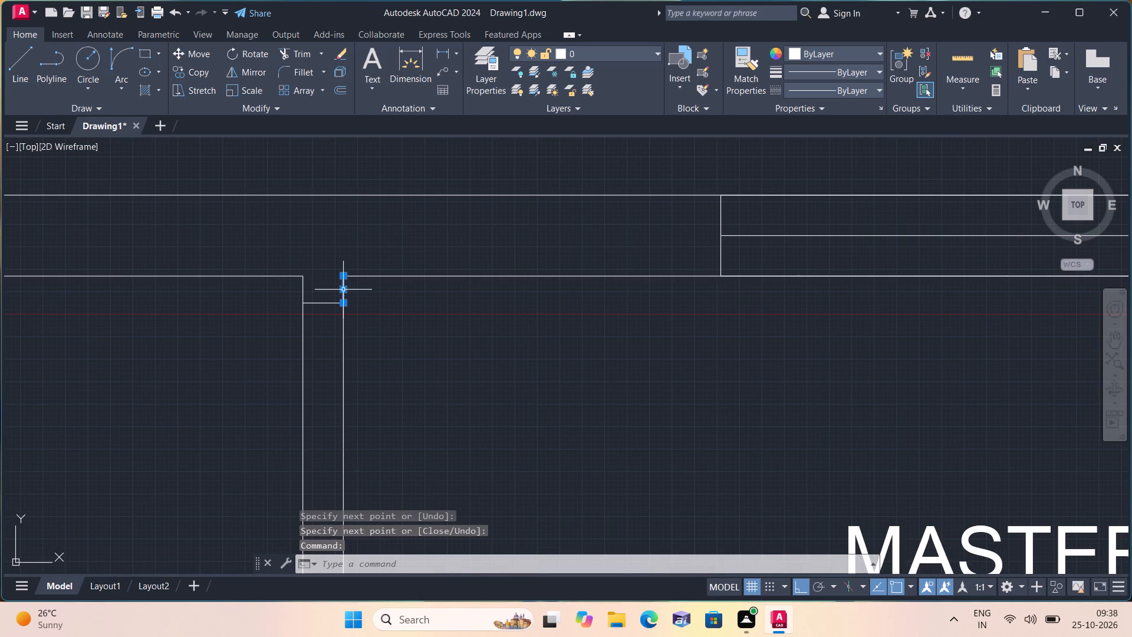
key("Delete")
Draw the master bath door's lower jamb across the wall, 2' below the upper jamb, and erase the 2' guide segment.
key("l")
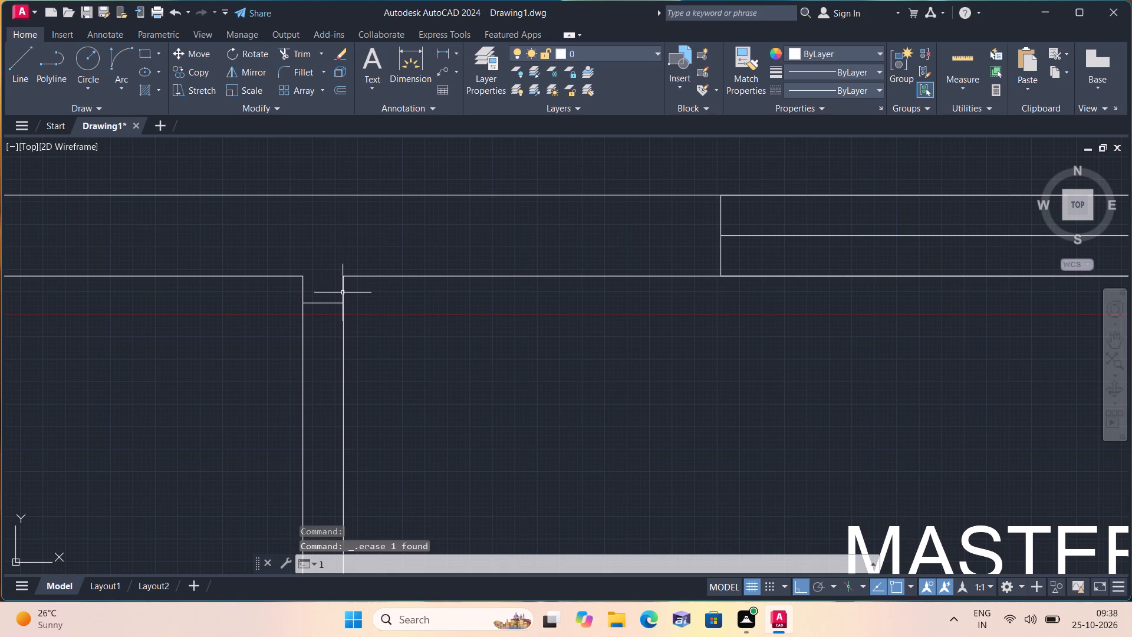
key("space")
left_click(343, 304)
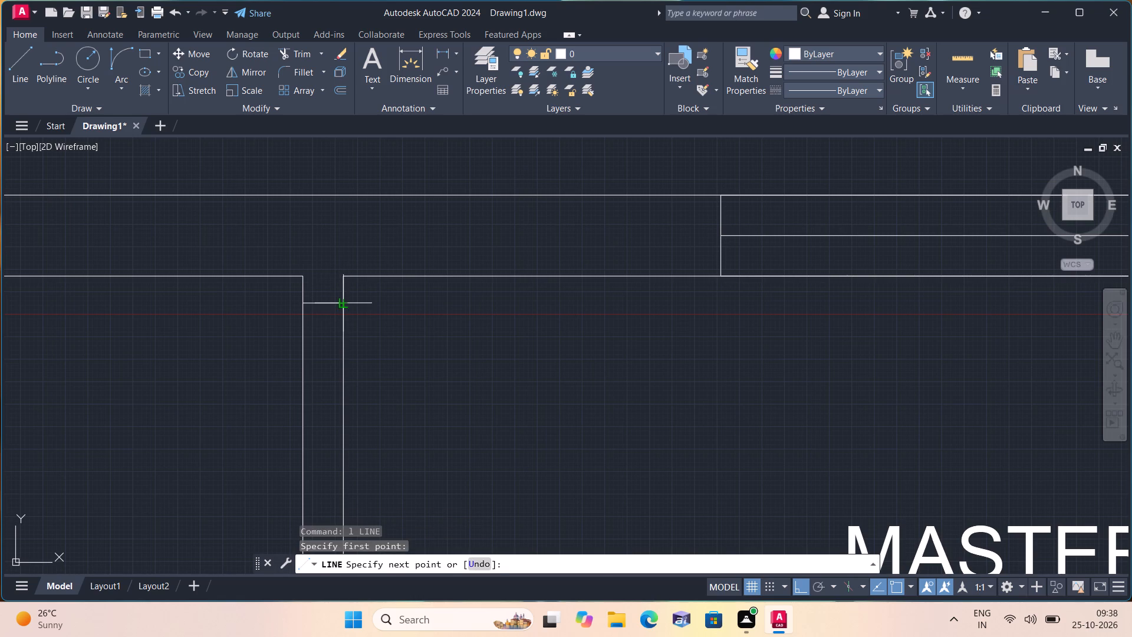
type("2'")
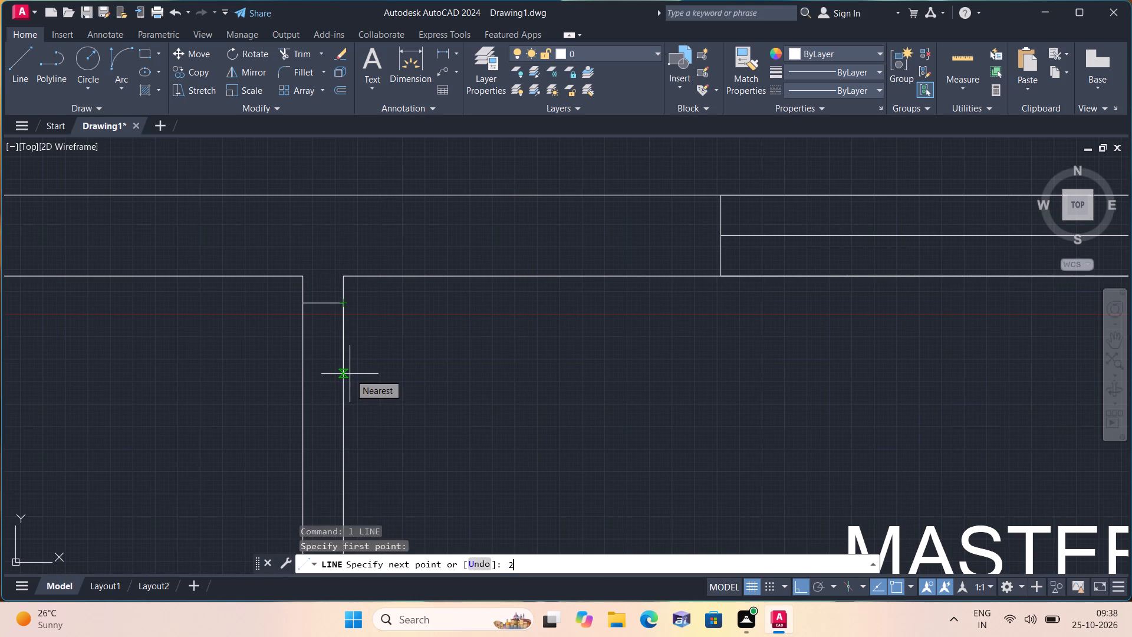
key("space")
middle_click_drag(293, 405, 288, 346)
scroll(292, 403, "down", 1)
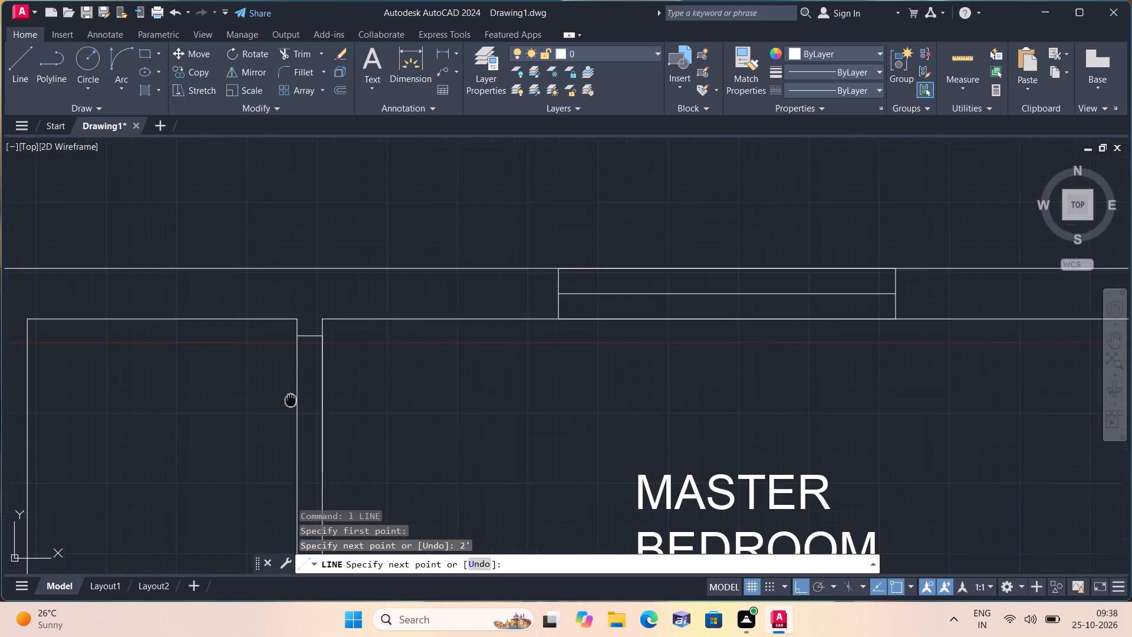
middle_click_drag(288, 346, 288, 320)
left_click(296, 391)
key("space")
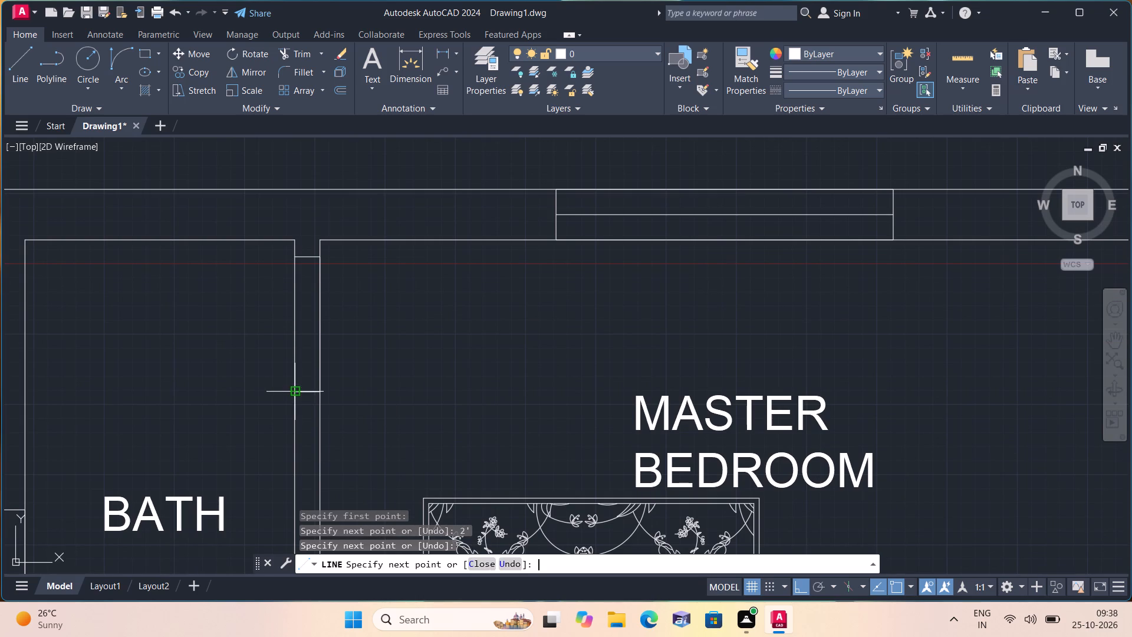
left_click(320, 324)
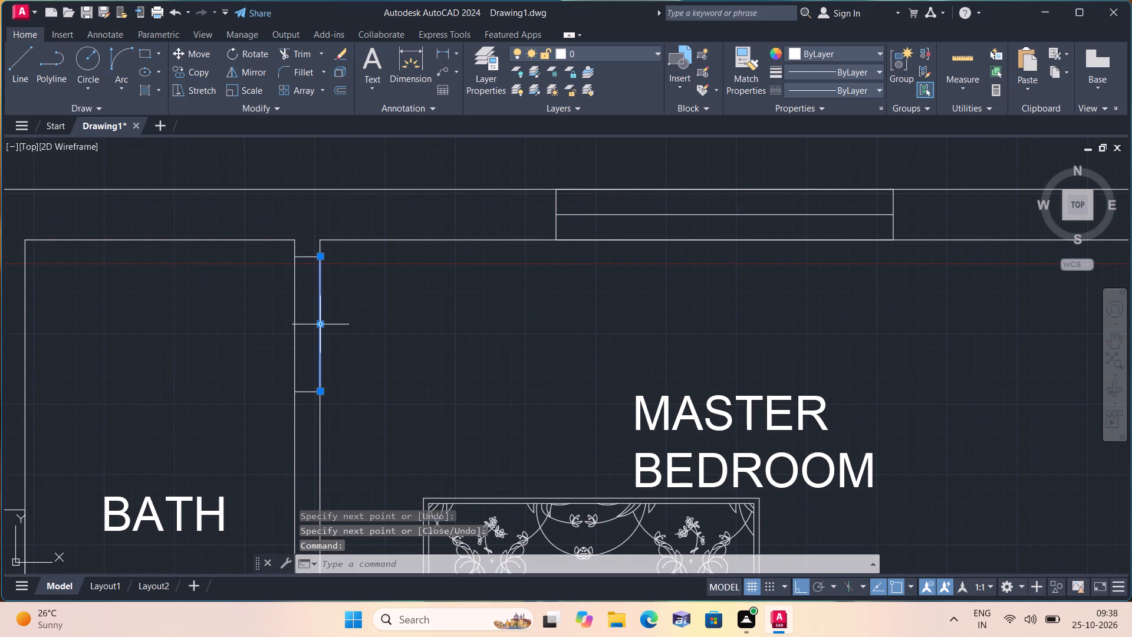
key("Delete")
Trim the bath-side wall line between the two jambs of the master bath door.
type("trim")
key("space")
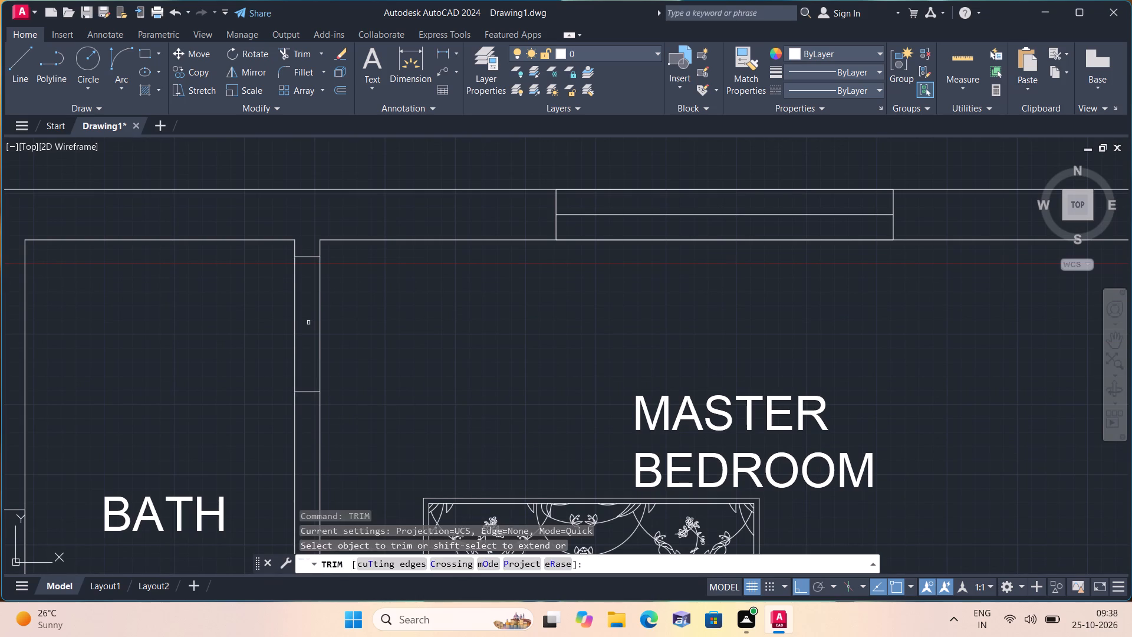
left_click_drag(303, 318, 291, 305)
left_click(259, 280)
key("space")
Draw a 2' horizontal door leaf into the master bath from the bath-side end of the upper jamb.
type("l")
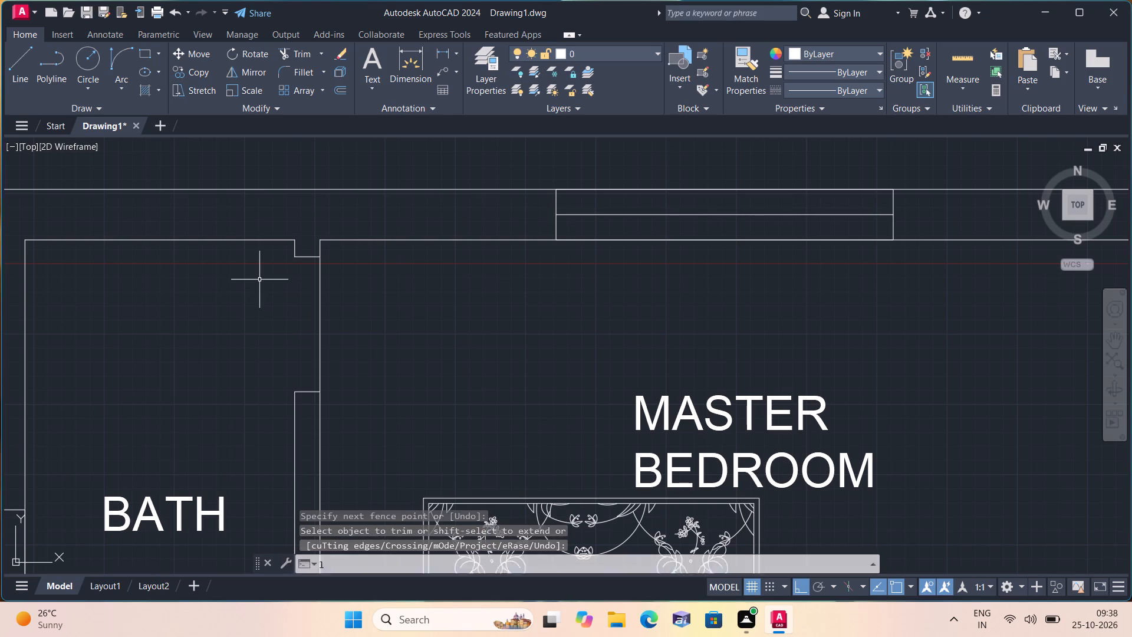
key("space")
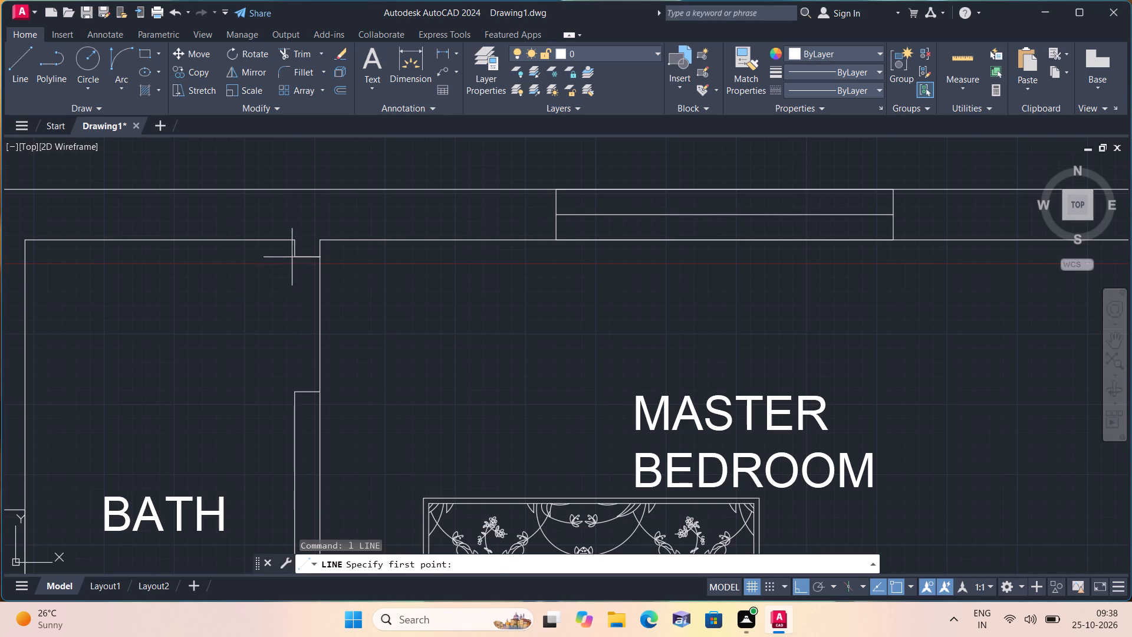
left_click(295, 256)
key("2")
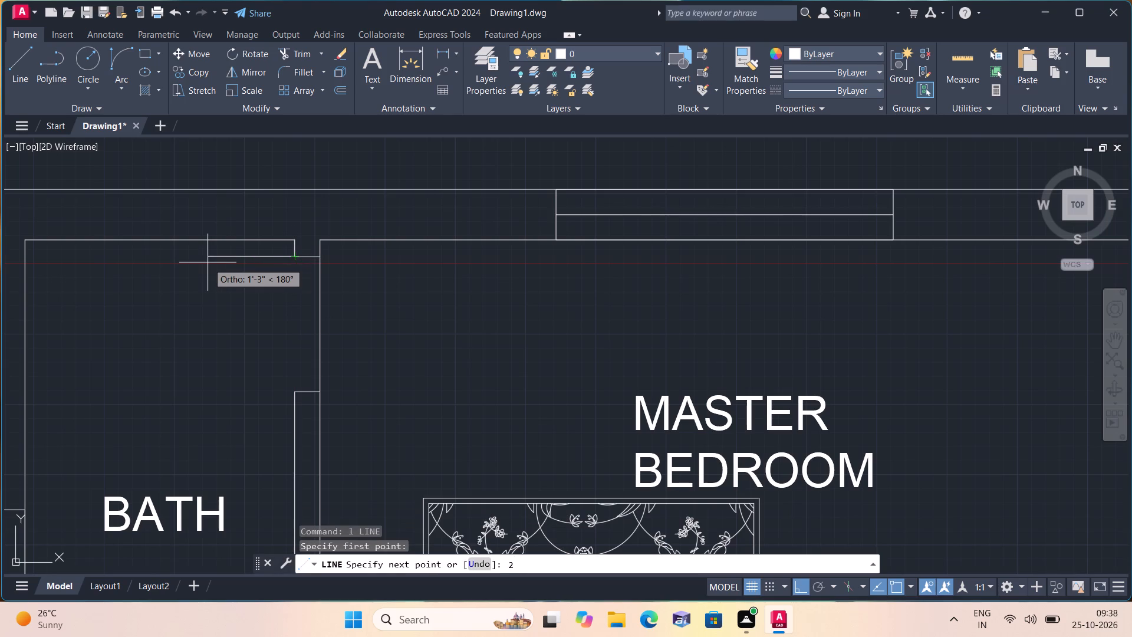
type("'")
key("space")
key("space")
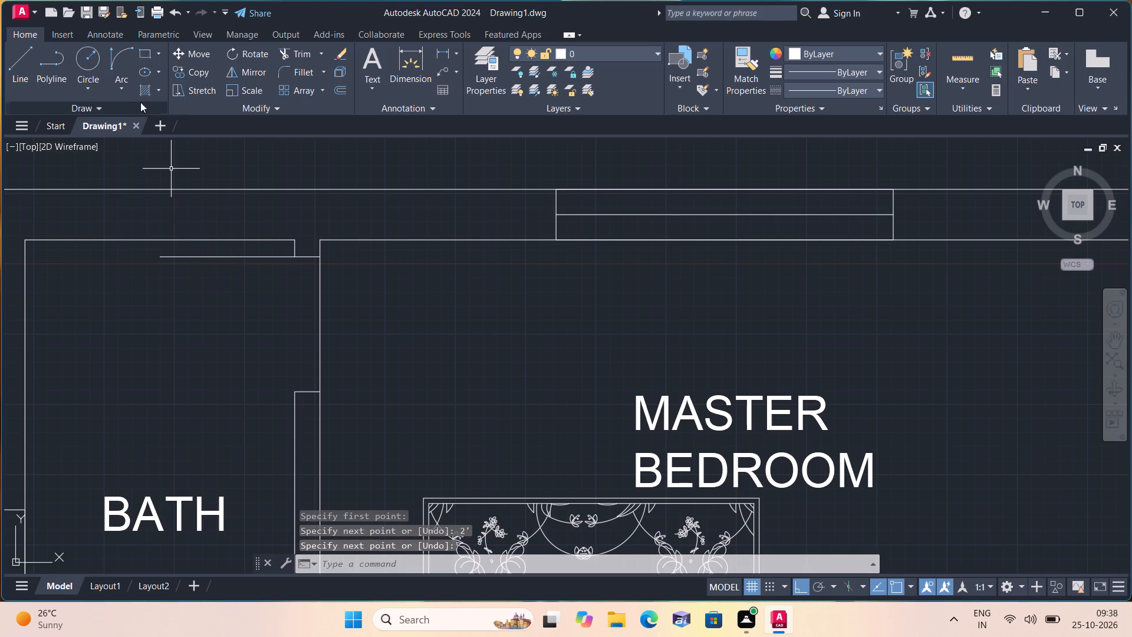
Draw the master bath door's swing arc using Start, End, Direction, from the leaf's free end to the lower jamb.
left_click(122, 87)
left_click(168, 267)
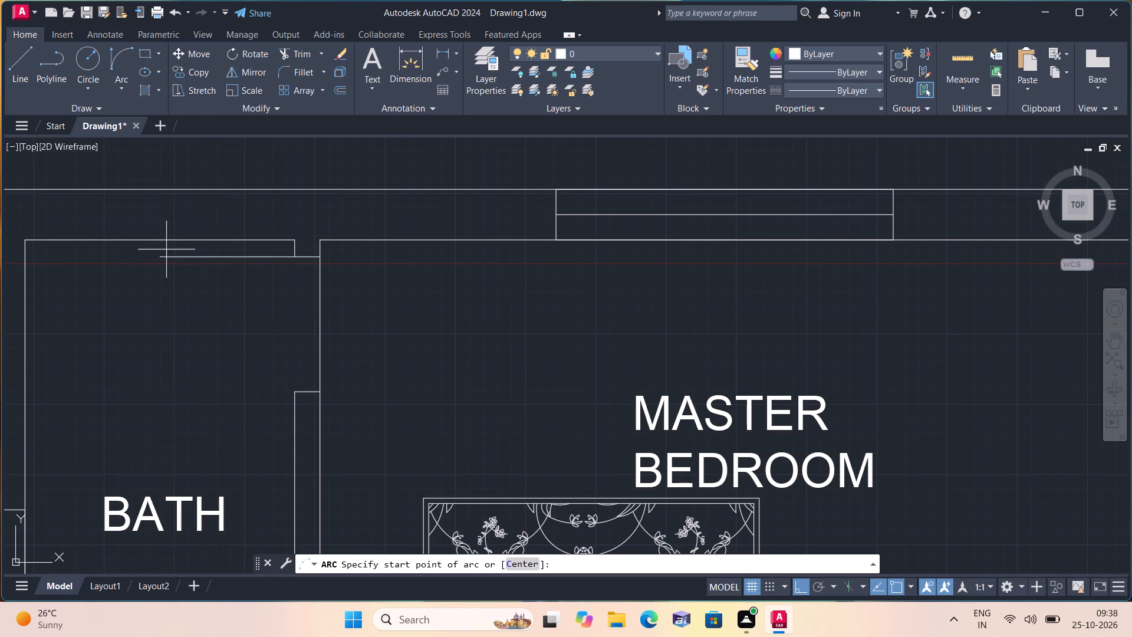
left_click(162, 252)
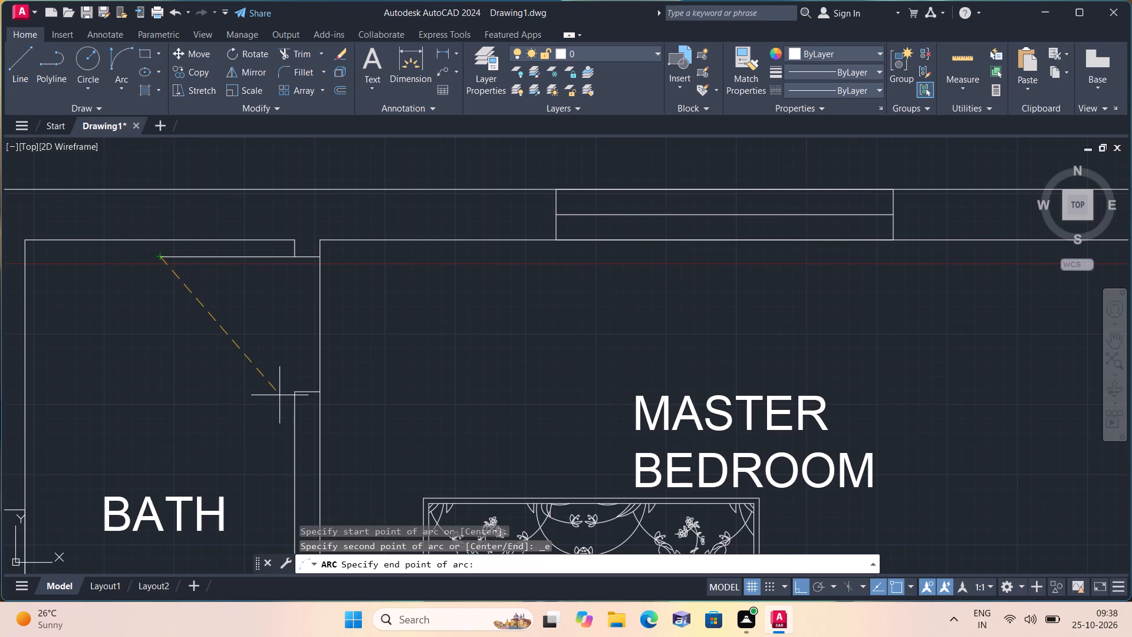
left_click(292, 392)
left_click(192, 369)
scroll(195, 362, "down", 1)
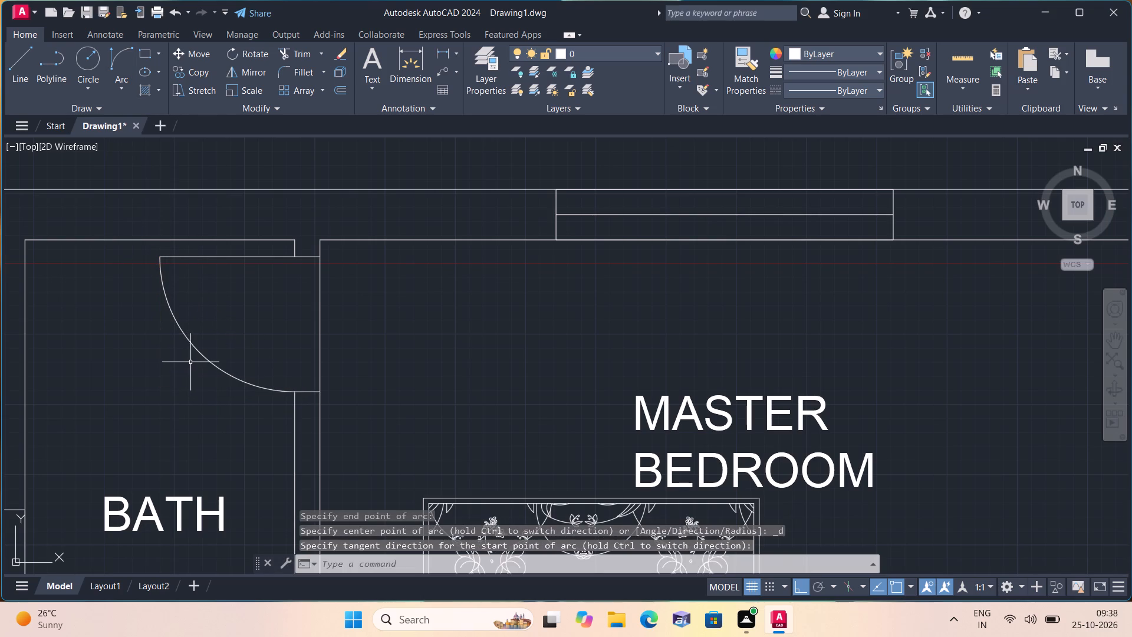
Draw the master bedroom door's first jamb across the bottom wall, 3" from the corner beside the kid's bedroom partition, and erase the 3" guide segment.
scroll(202, 362, "down", 1)
middle_click_drag(397, 361, 384, 324)
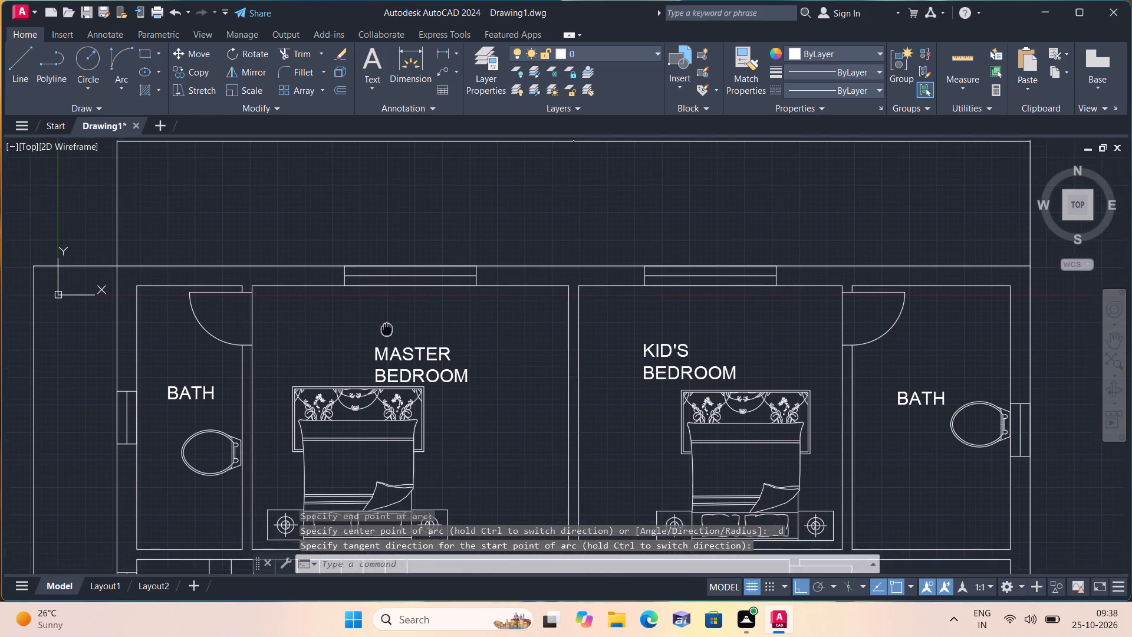
middle_click_drag(384, 324, 380, 322)
scroll(356, 305, "down", 1)
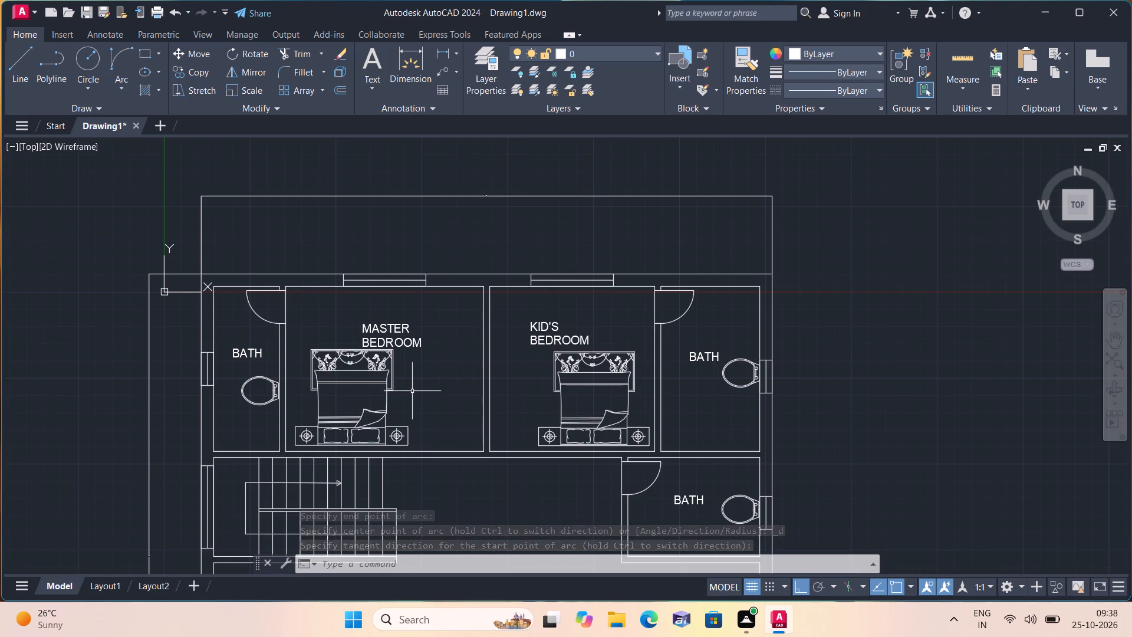
key("l")
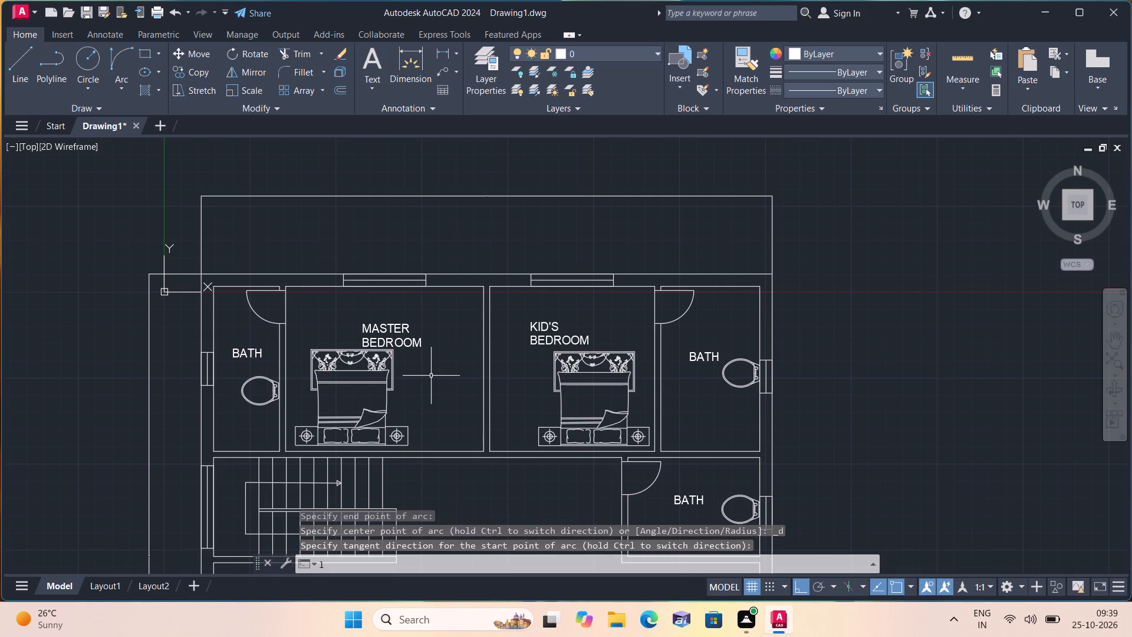
key("space")
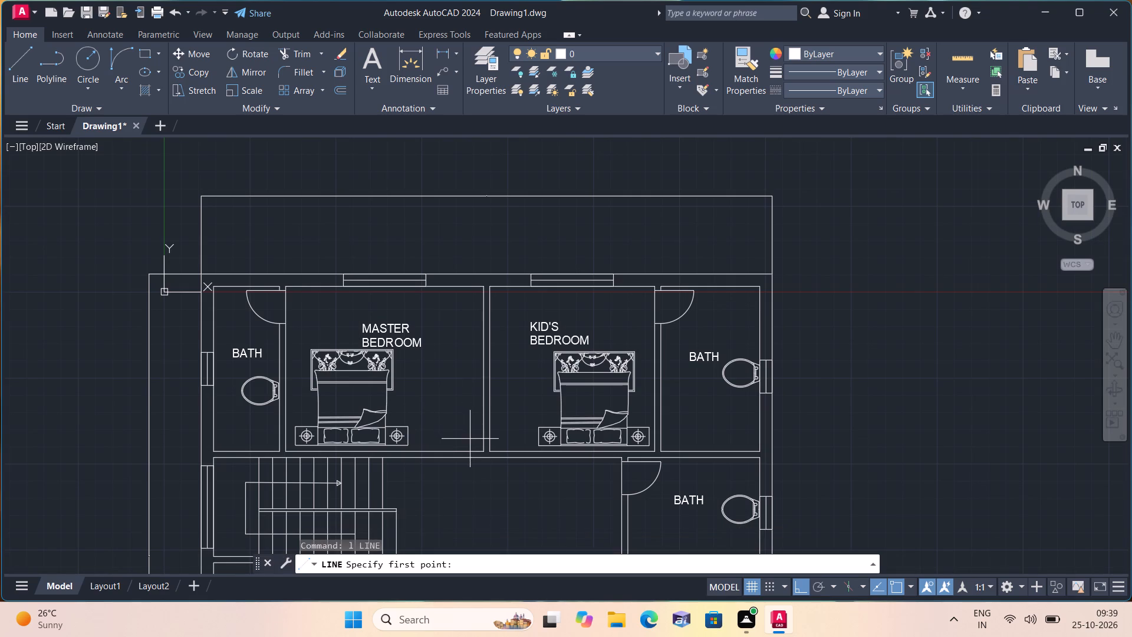
scroll(488, 453, "up", 2)
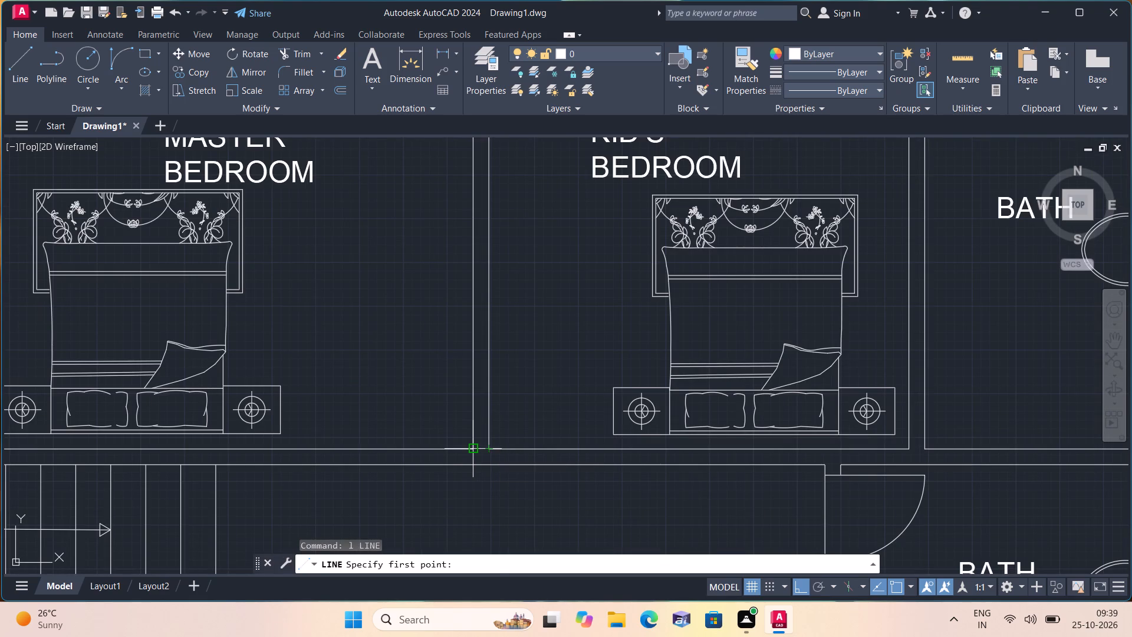
left_click(474, 451)
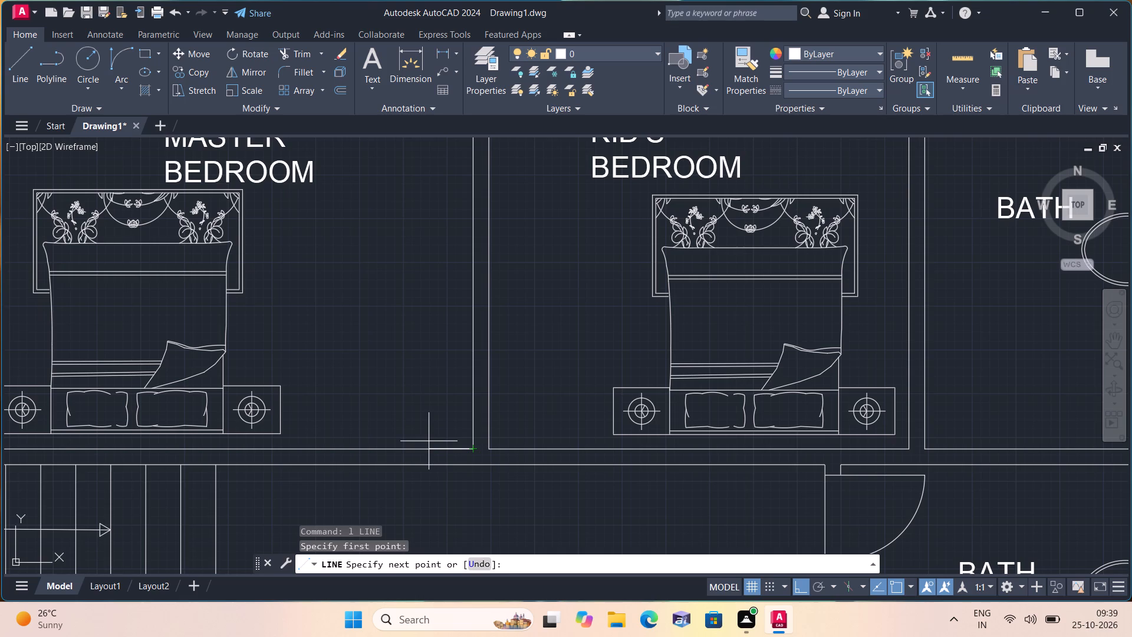
key("3")
type("\"")
key("space")
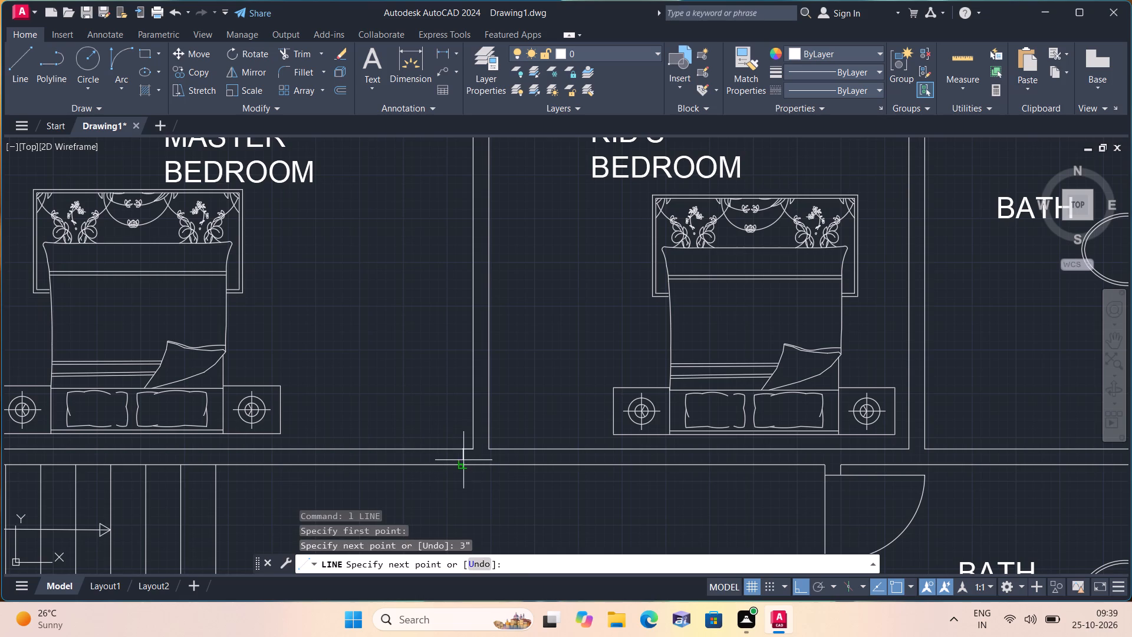
left_click(459, 465)
scroll(459, 454, "up", 2)
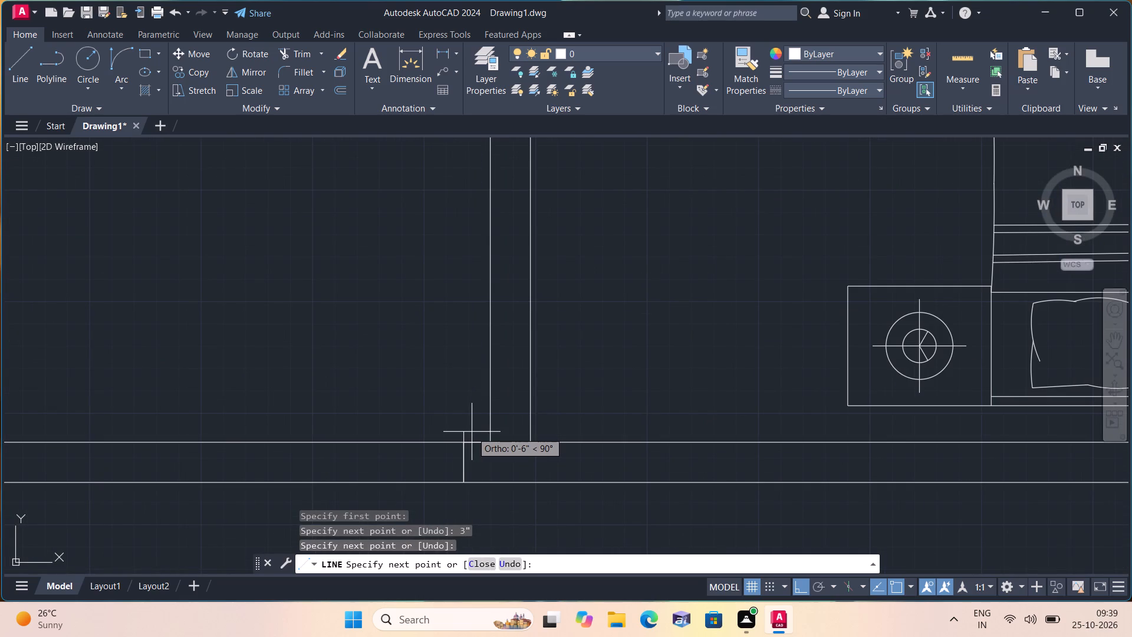
key("Escape")
scroll(472, 432, "up", 1)
left_click(482, 448)
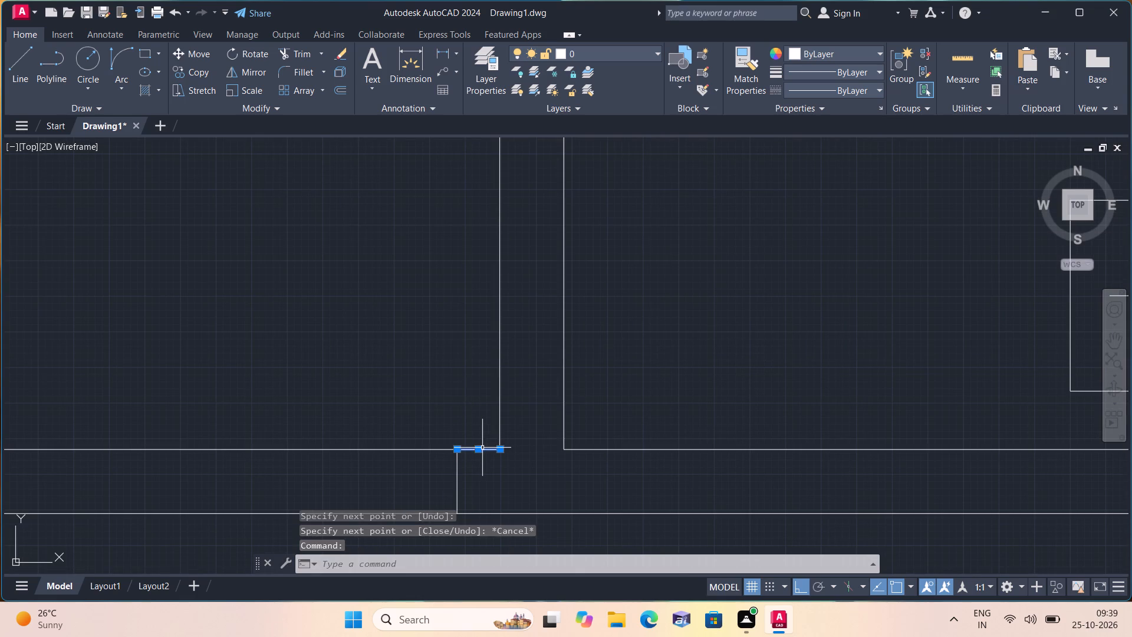
key("Delete")
Draw a 2' line along the master bedroom's bottom wall from the first jamb, away from the partition, and continue it across the wall as the second jamb.
scroll(487, 441, "down", 2)
key("l")
key("space")
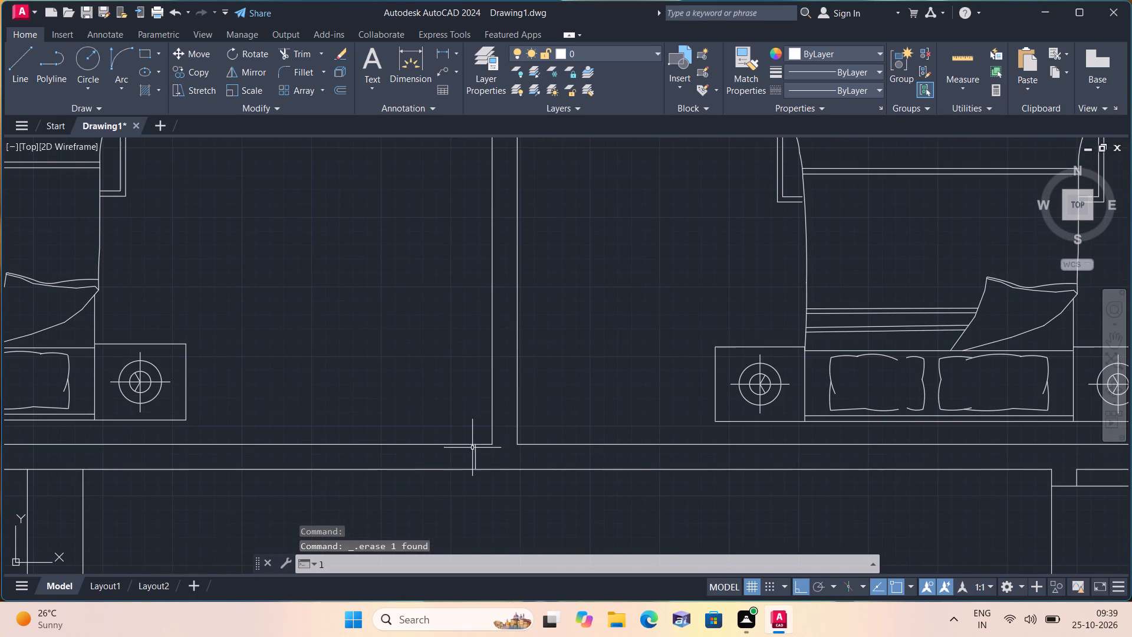
left_click(472, 446)
key("2")
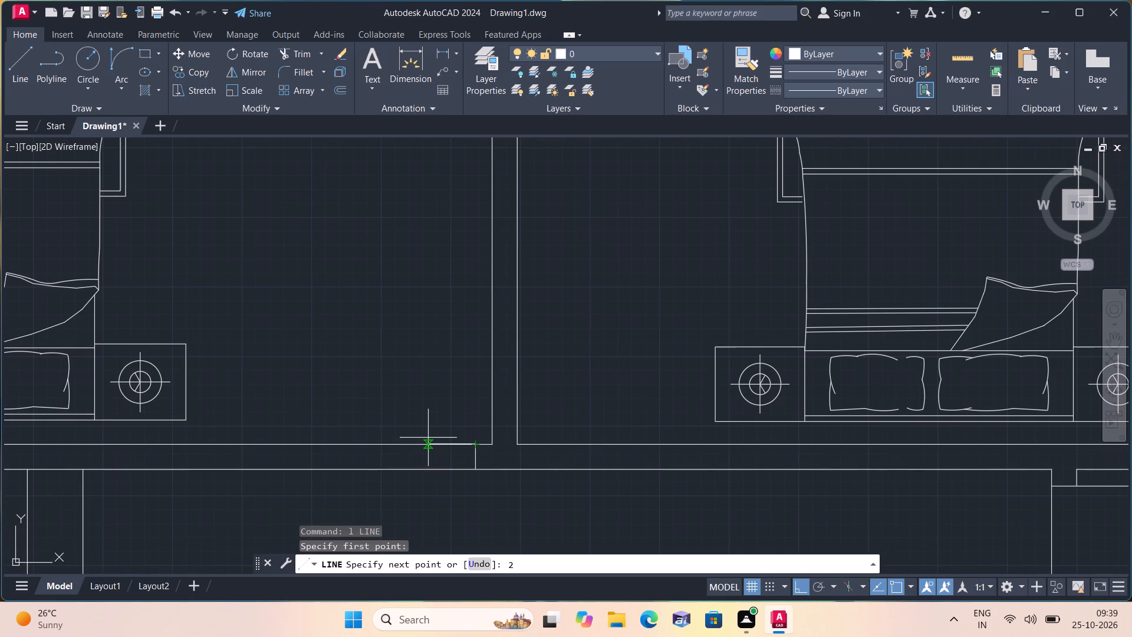
key("apostrophe")
key("space")
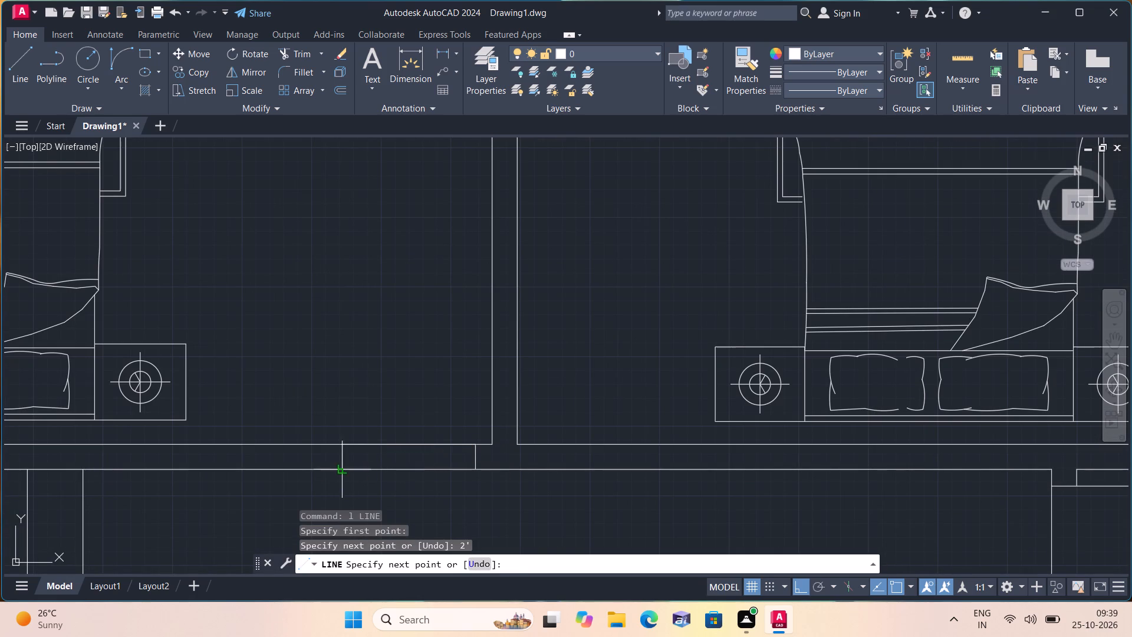
left_click(340, 471)
key("space")
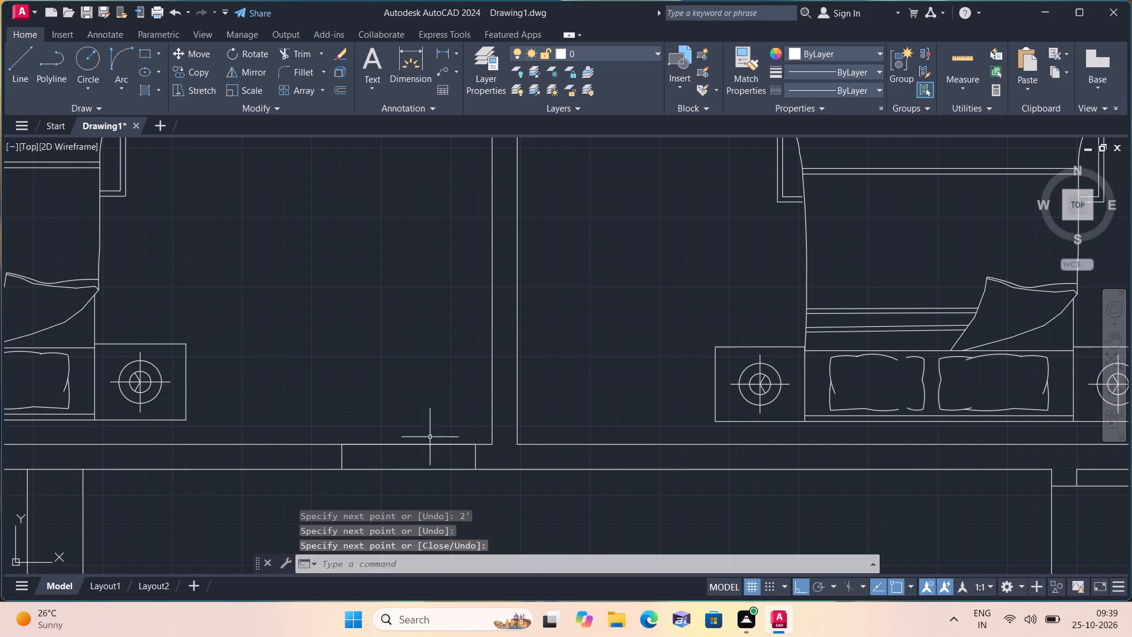
Draw a 2' vertical door leaf up into the master bedroom from the bedroom-side end of the jamb nearest the partition.
key("space")
left_click(472, 443)
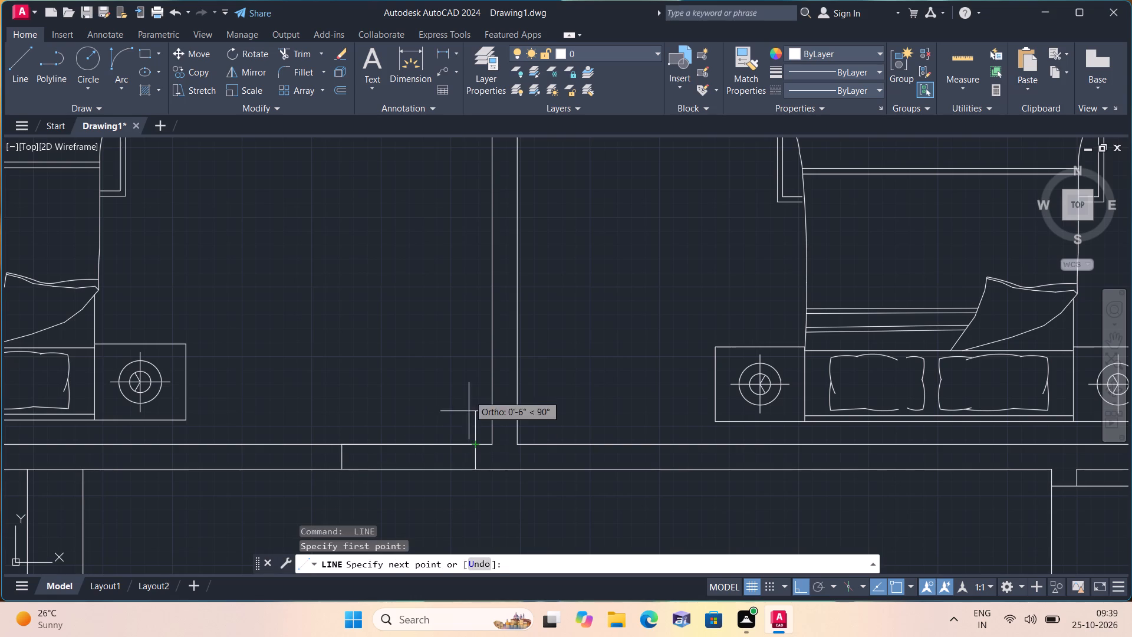
key("2")
key("apostrophe")
key("space")
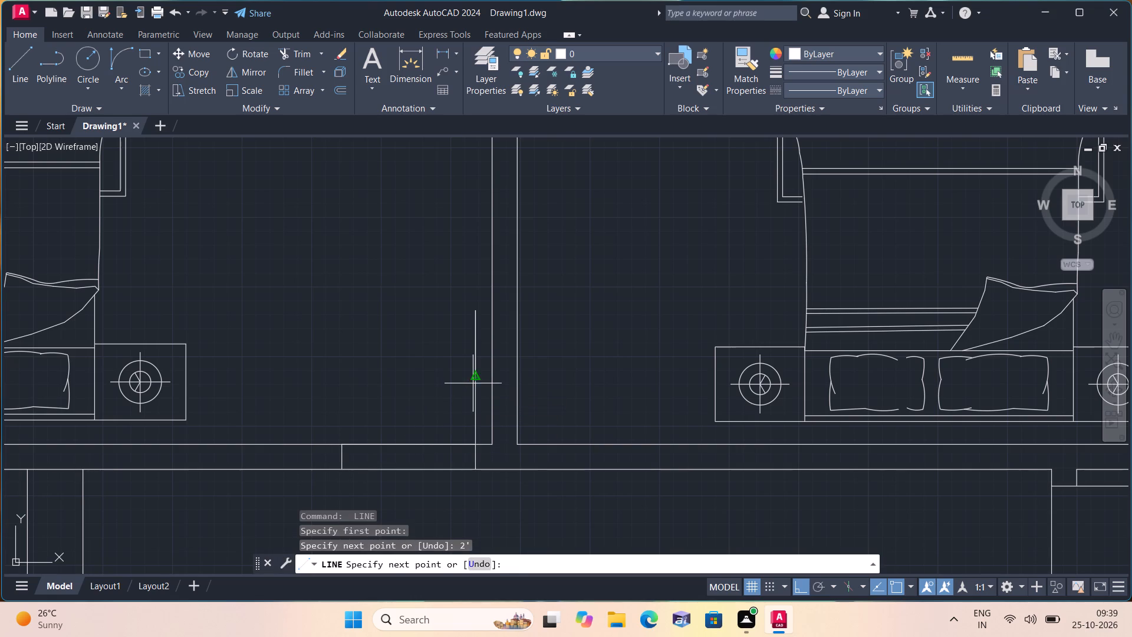
key("Escape")
Trim the bedroom-side wall line between the two jambs of the master bedroom door.
type("tr")
type("im")
key("space")
left_click_drag(451, 449, 452, 443)
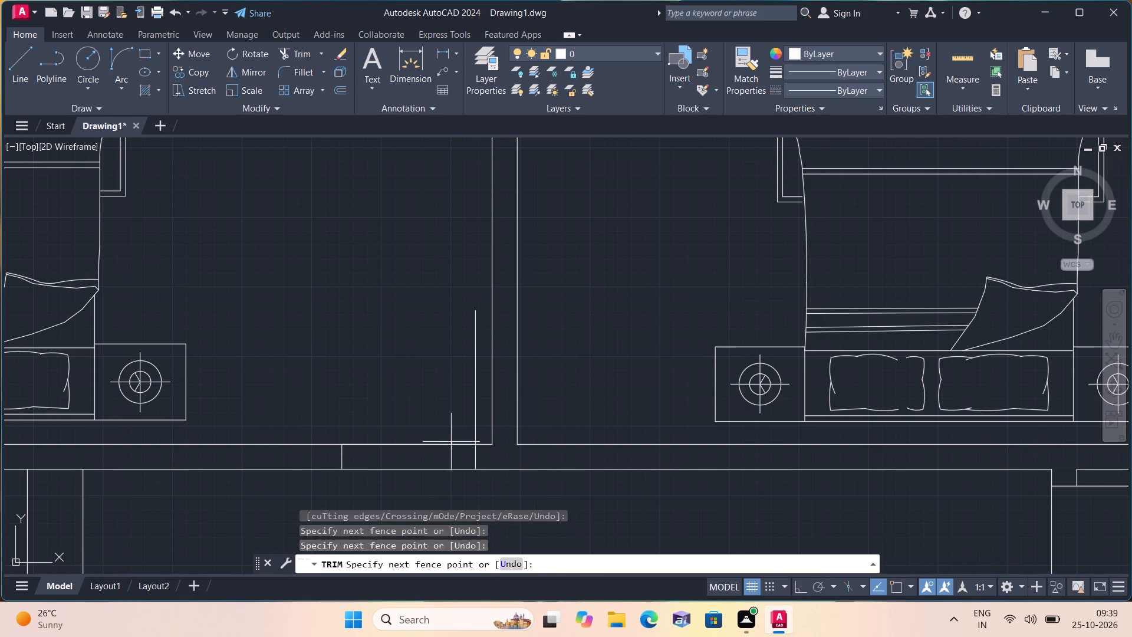
left_click(447, 422)
key("space")
Draw the master bedroom door's swing arc using Start, End, Direction, from the leaf's free end to the far jamb.
left_click(123, 94)
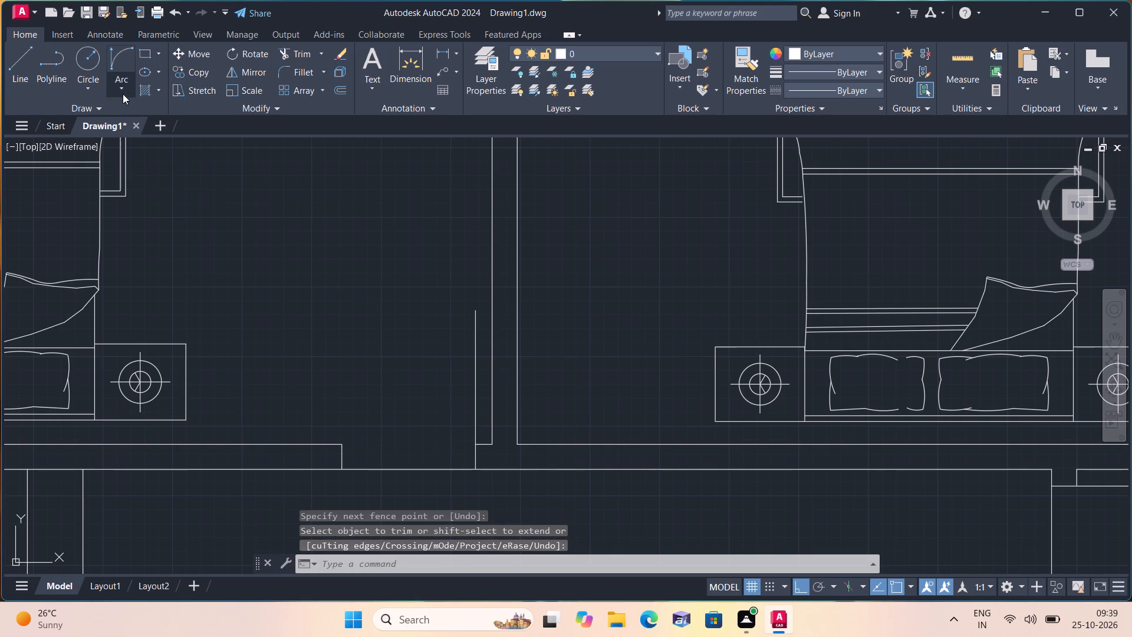
left_click(176, 271)
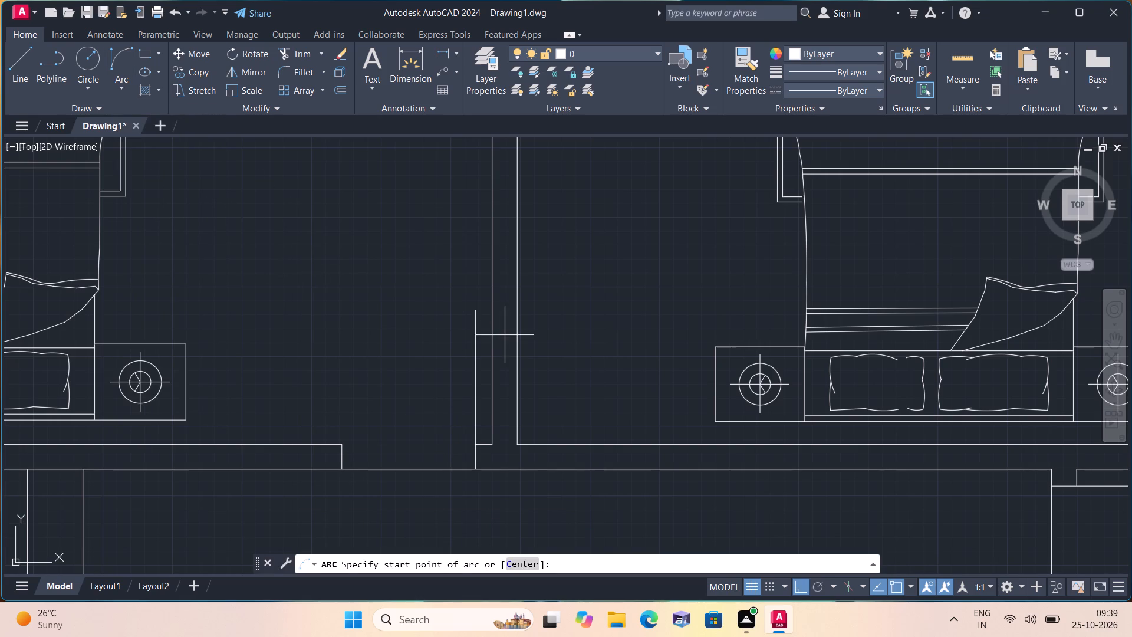
left_click(477, 311)
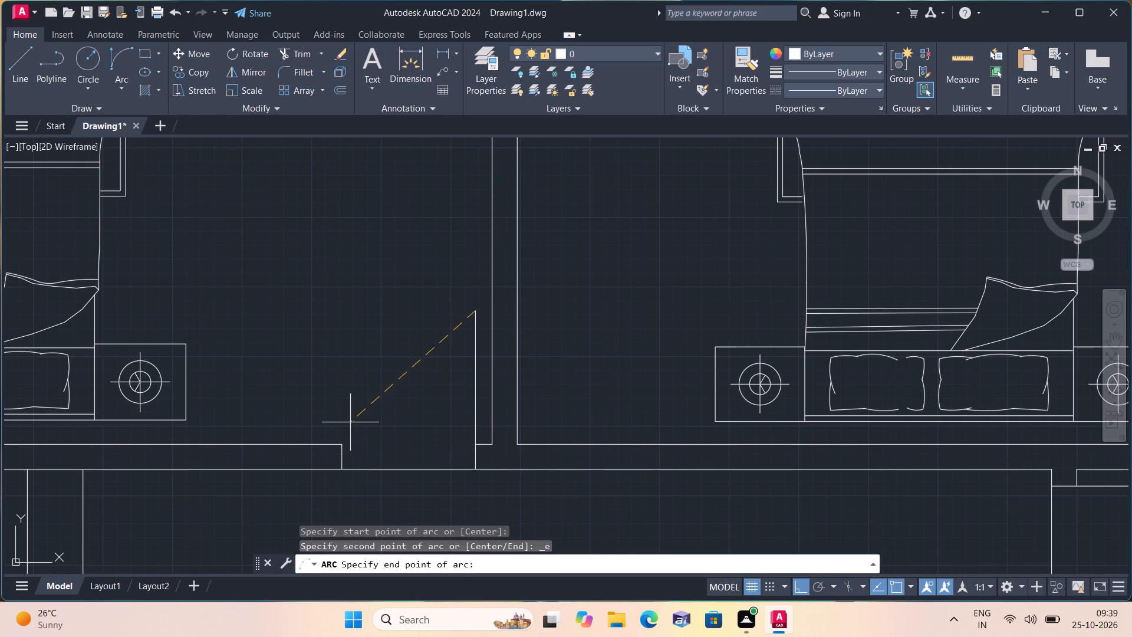
left_click(344, 446)
left_click(320, 362)
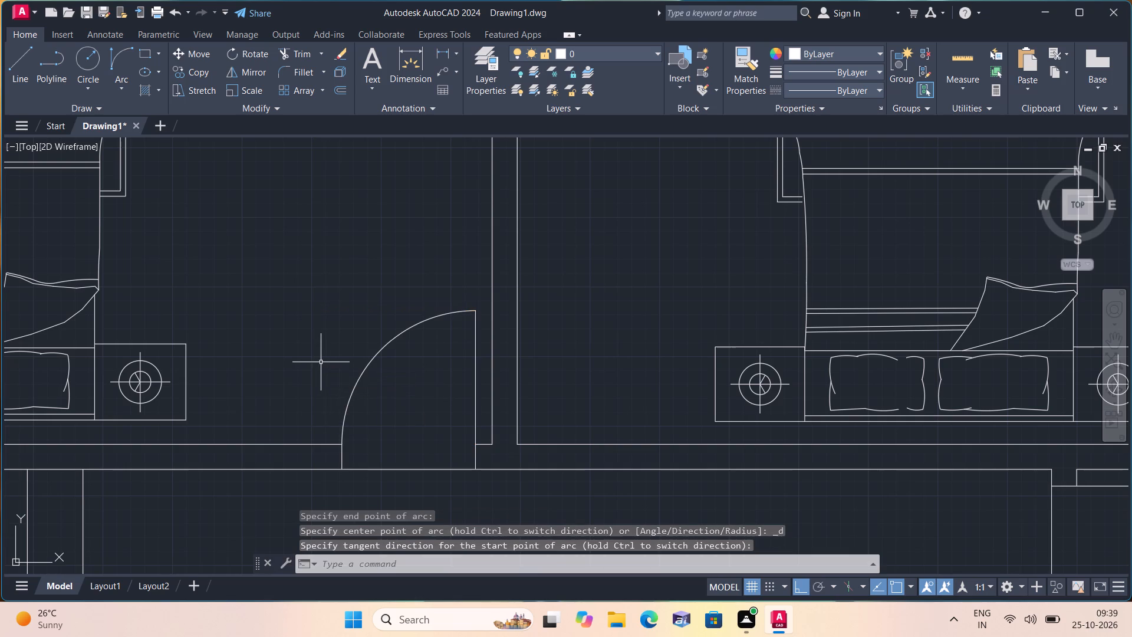
Draw the kid's bedroom door's first jamb across the bottom wall, 3" from the corner beside the master bedroom partition, and erase the 3" guide segment.
key("l")
key("space")
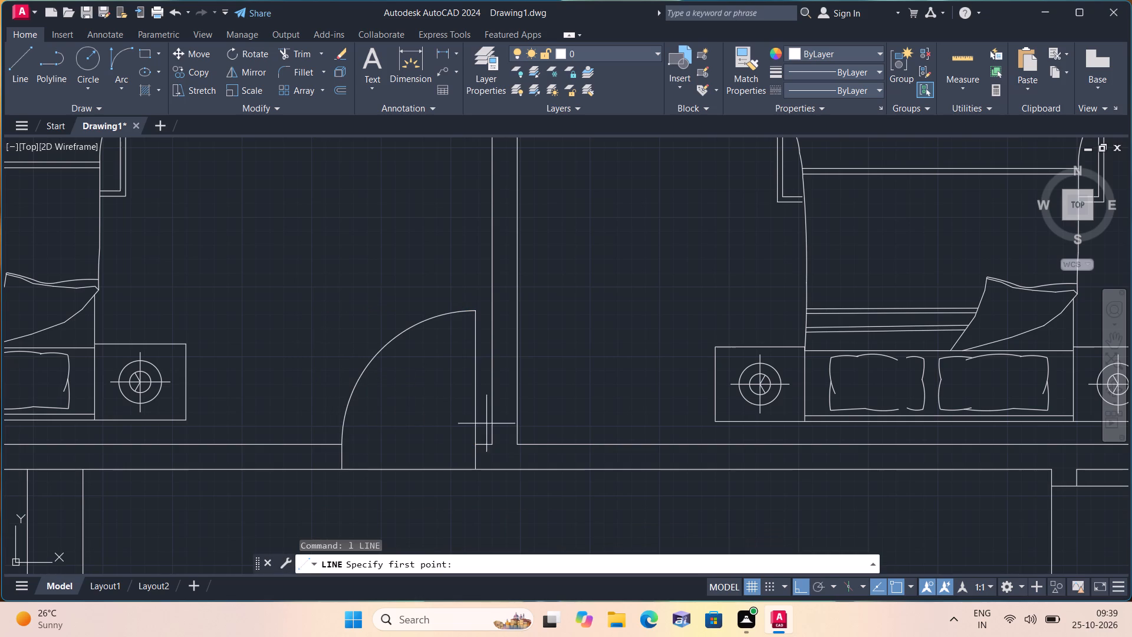
left_click(515, 441)
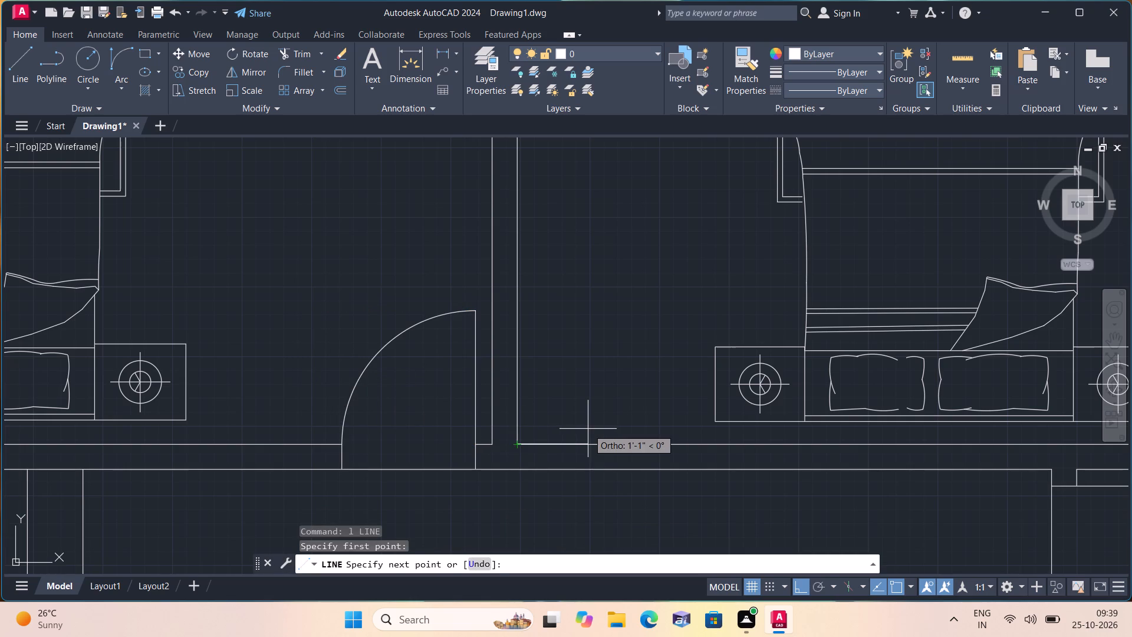
key("2")
key("shift+quotedbl")
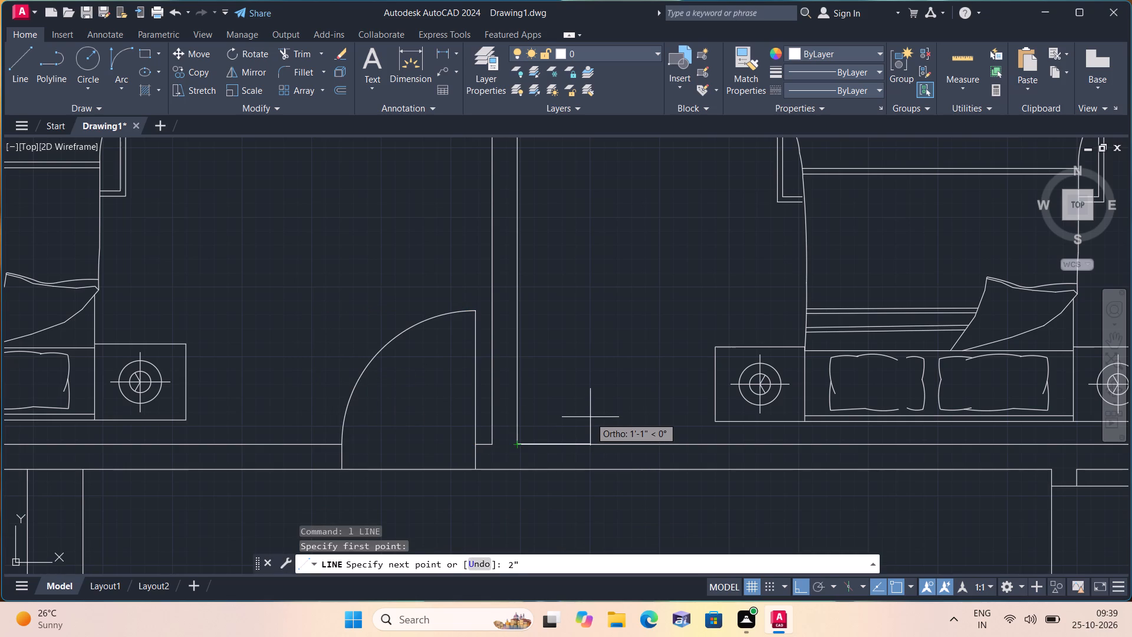
key("BackSpace")
key("BackSpace")
key("3")
key("shift+quotedbl")
key("space")
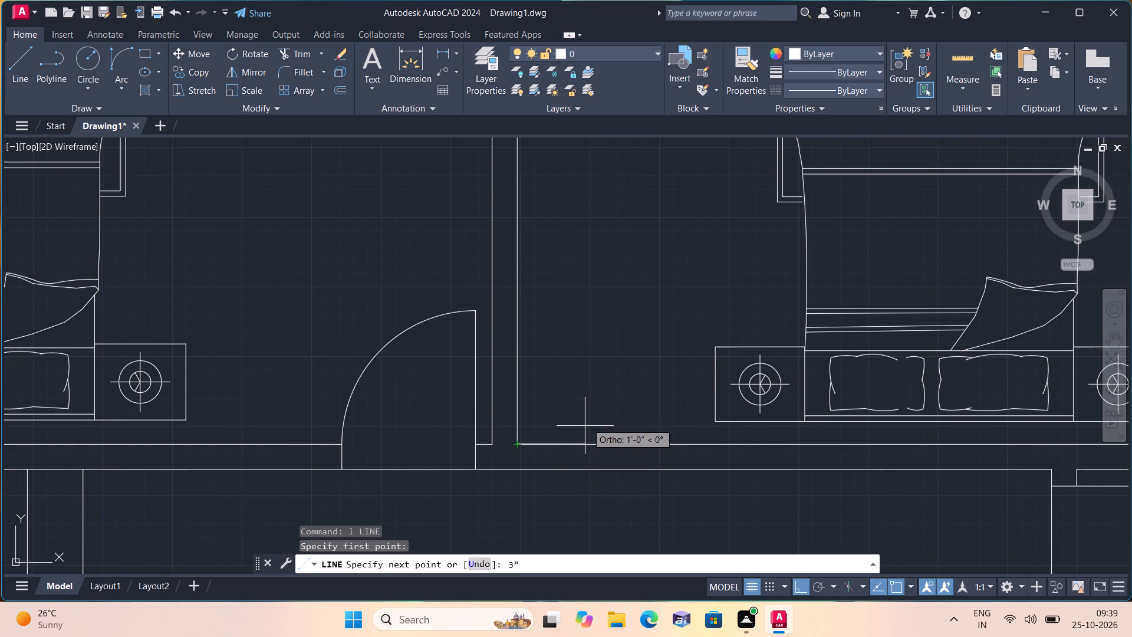
left_click(537, 467)
key("space")
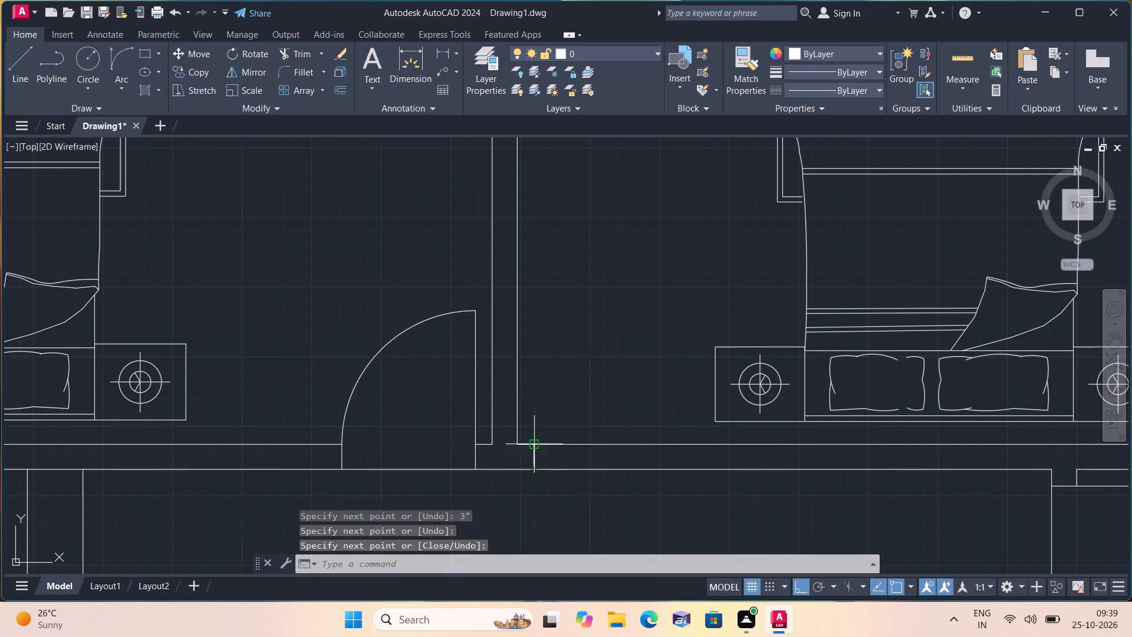
left_click(524, 446)
key("Delete")
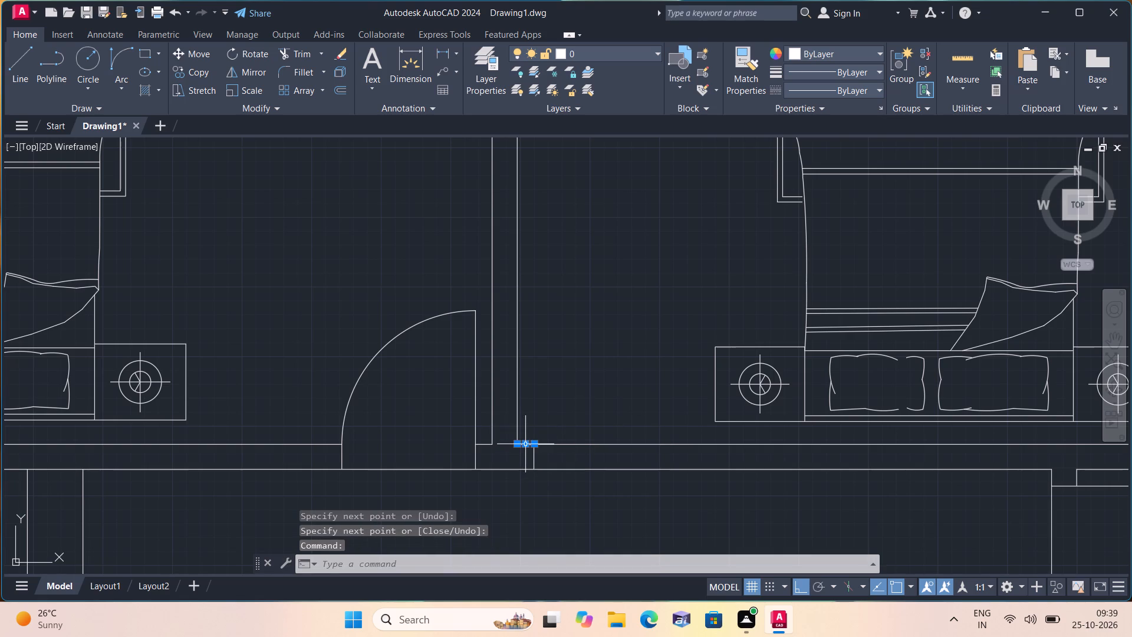
Draw a 2' line along the kid's bedroom's bottom wall from the first jamb, away from the partition, and continue it across the wall as the second jamb.
key("l")
key("space")
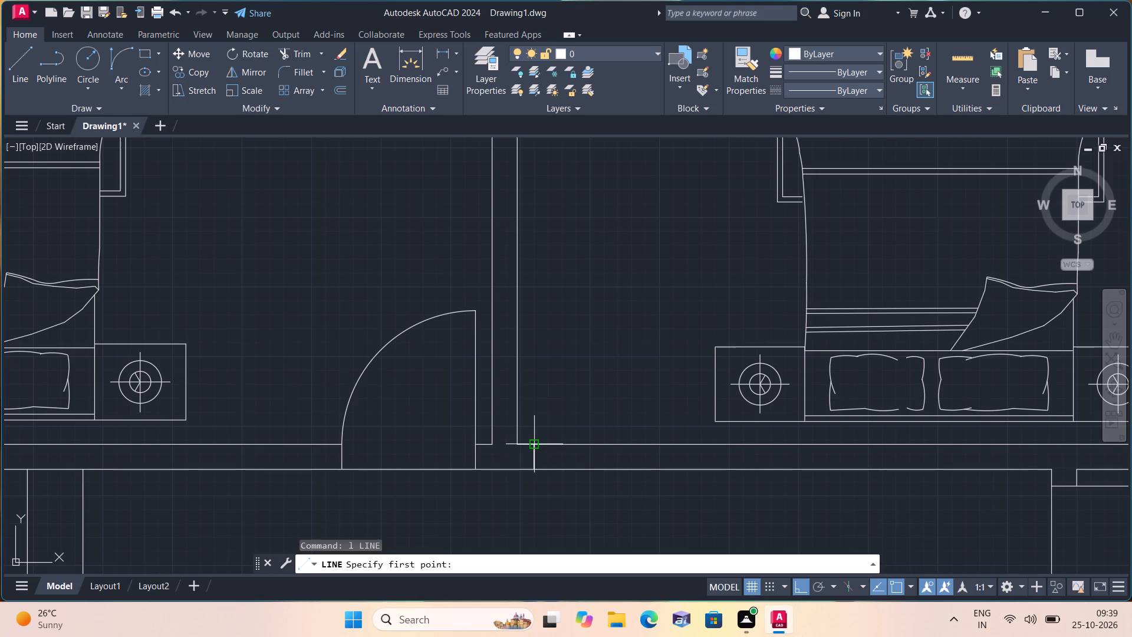
left_click(533, 446)
key("2")
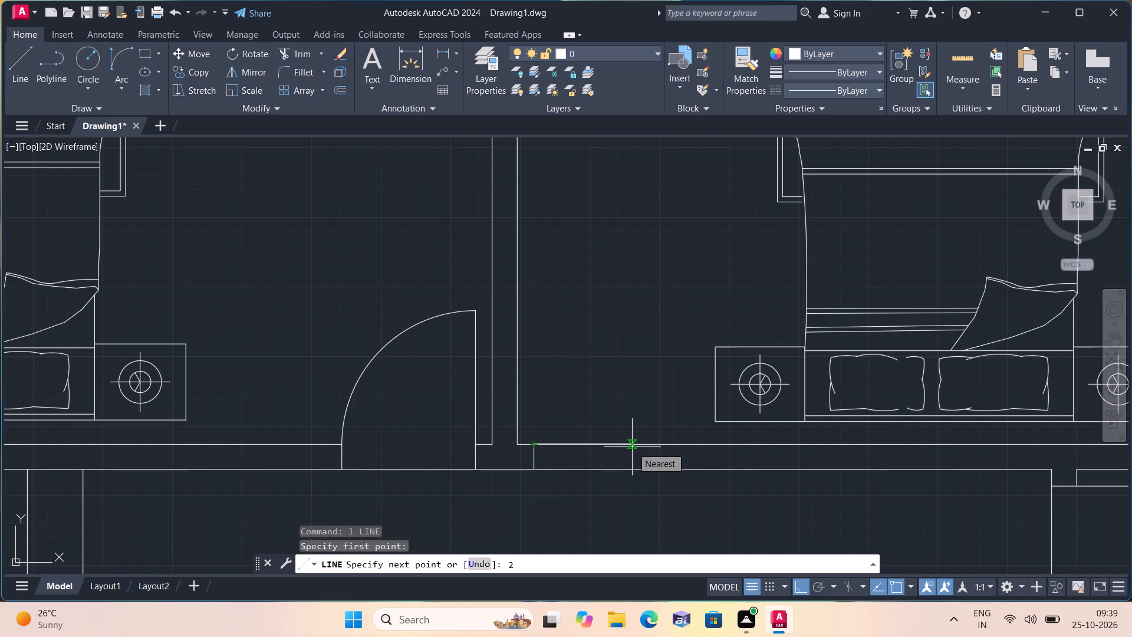
type("'")
key("space")
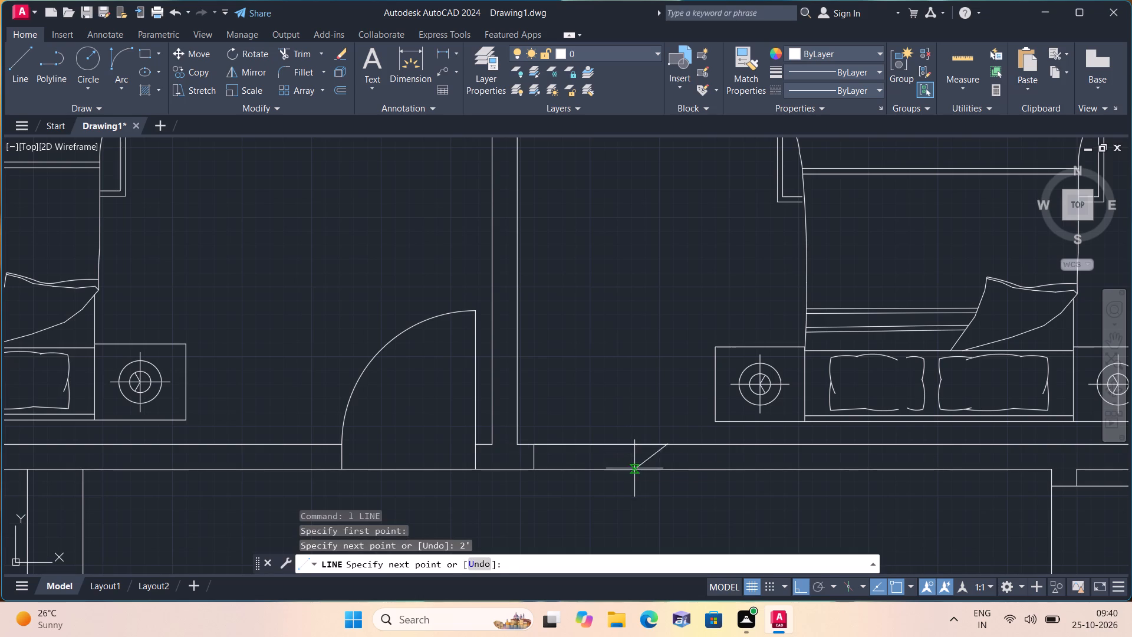
left_click(665, 470)
key("space")
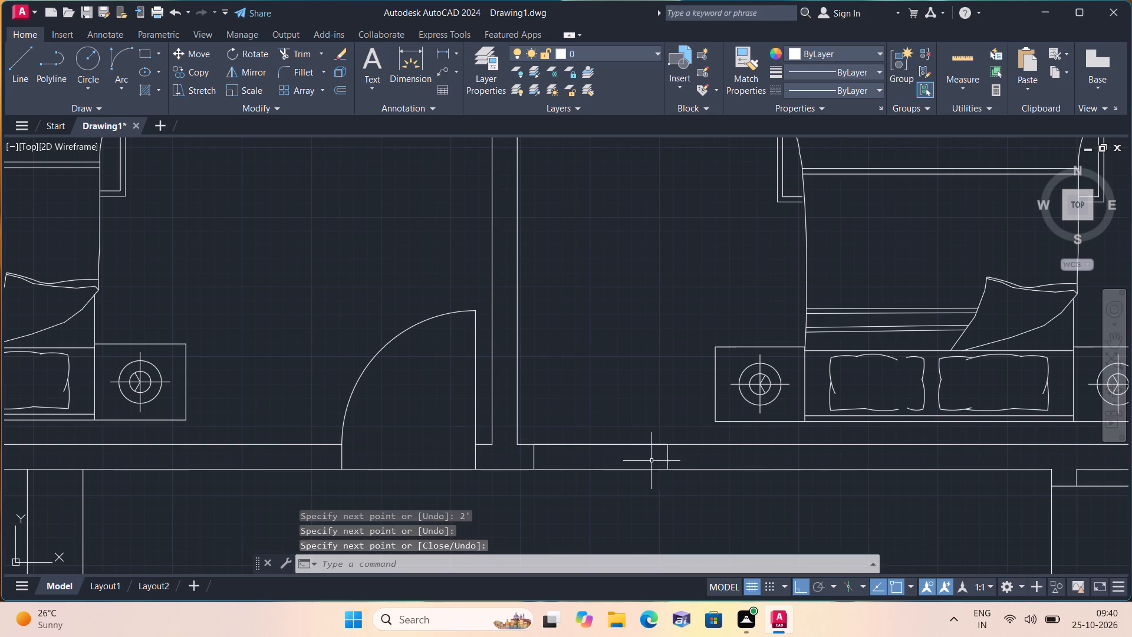
Trim the bedroom-side wall line between the two jambs of the kid's bedroom door.
type("tr")
key("i")
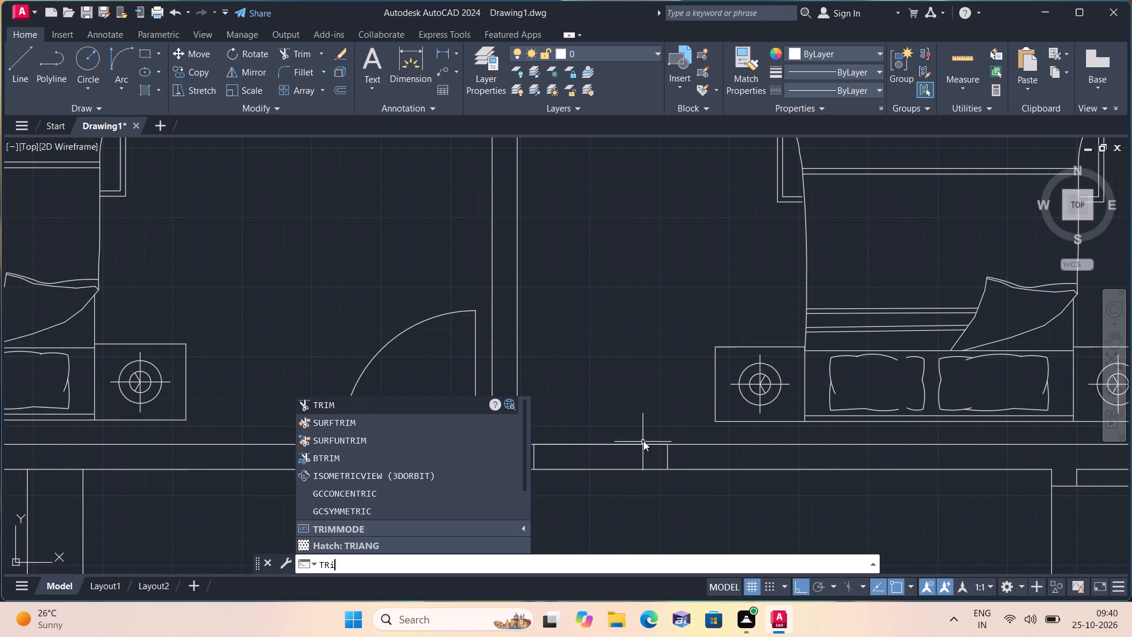
type("m")
key("space")
left_click_drag(643, 449, 636, 399)
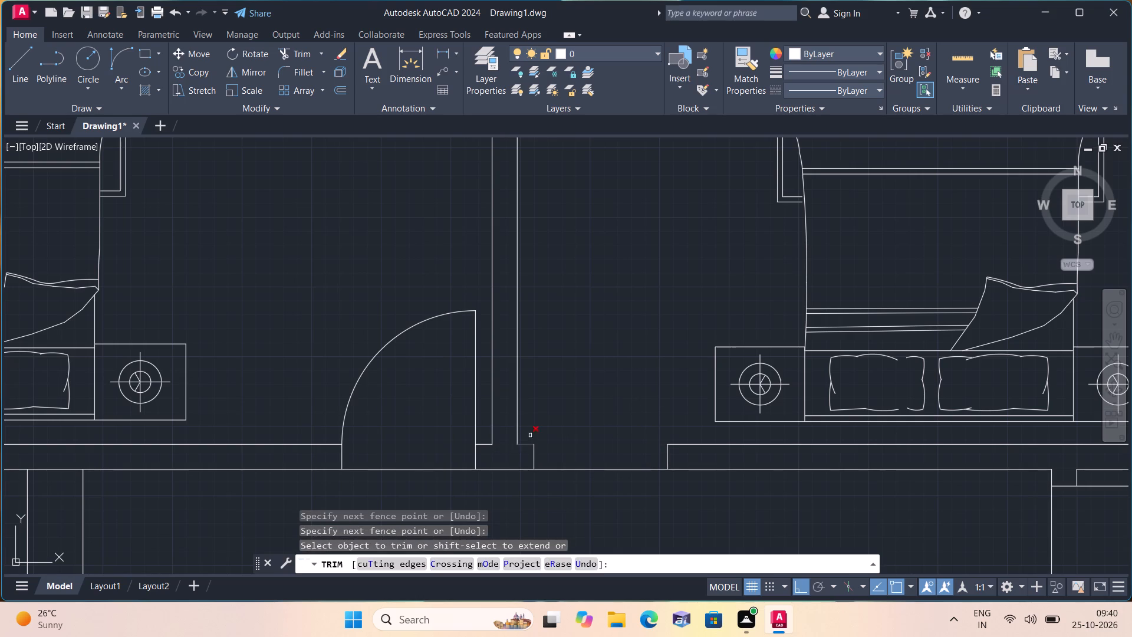
key("Escape")
Draw the kid's bedroom door leaf as a 2' line from the first jamb's inner corner, perpendicular into the room.
key("l")
key("space")
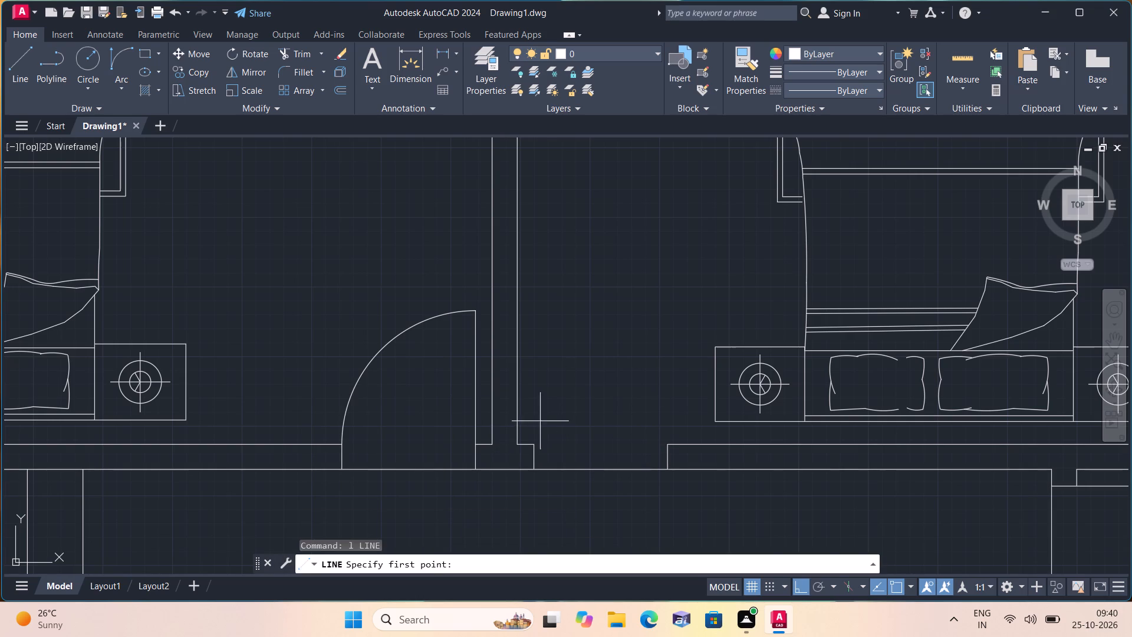
left_click_drag(535, 444, 535, 439)
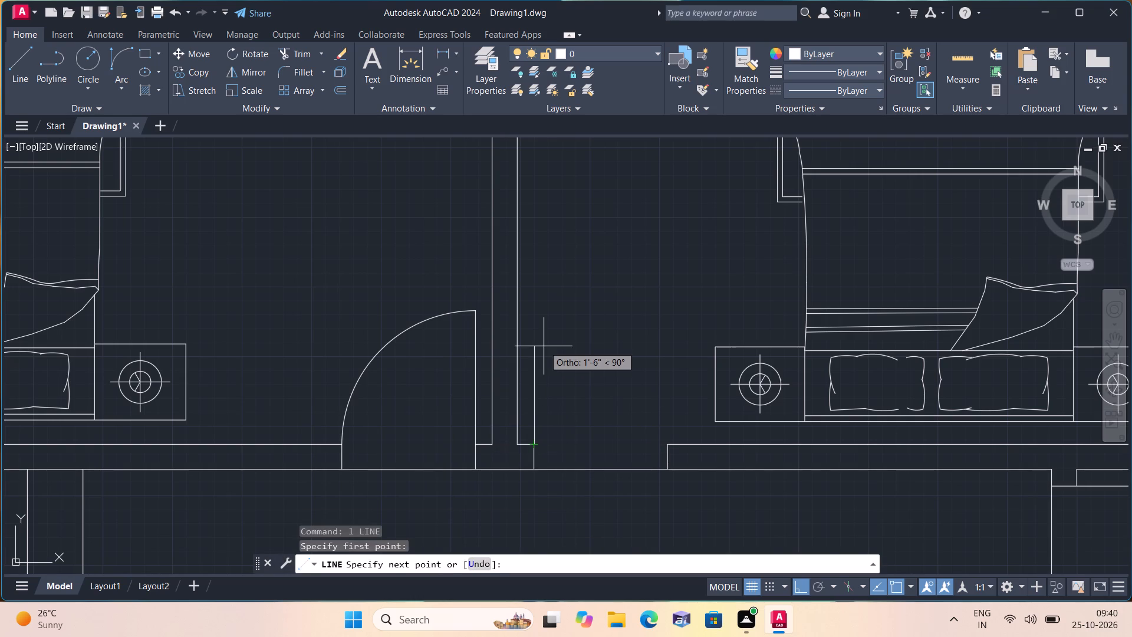
type("2'")
key("space")
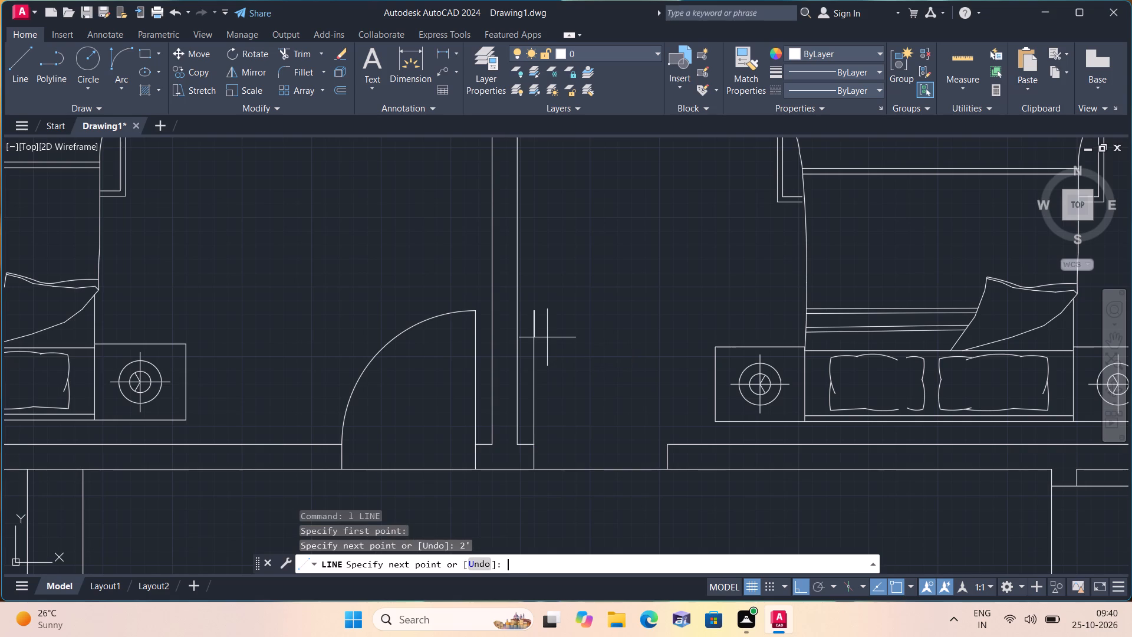
key("space")
Draw the kid's bedroom door's swing arc using Start, End, Direction, from the leaf's free end to the far jamb.
left_click(127, 92)
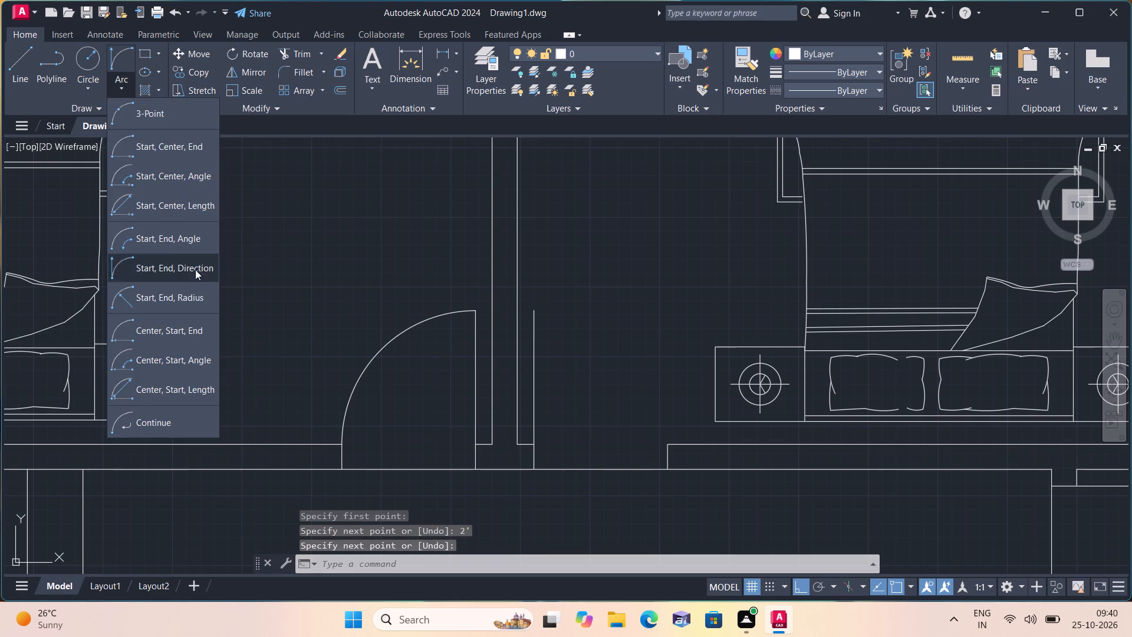
left_click(202, 267)
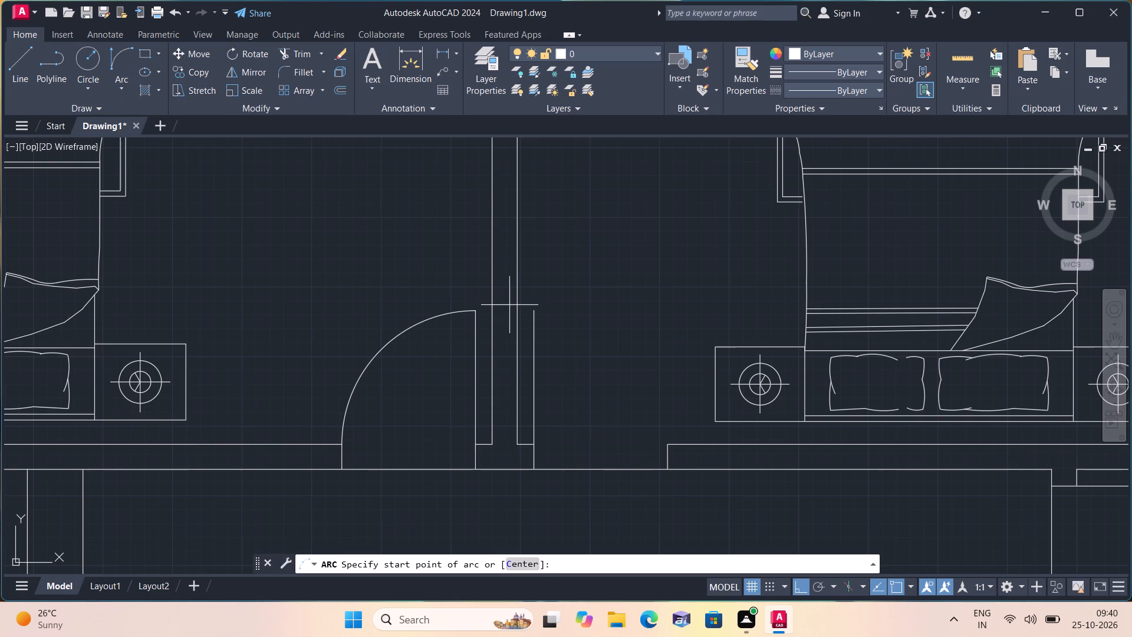
left_click(533, 309)
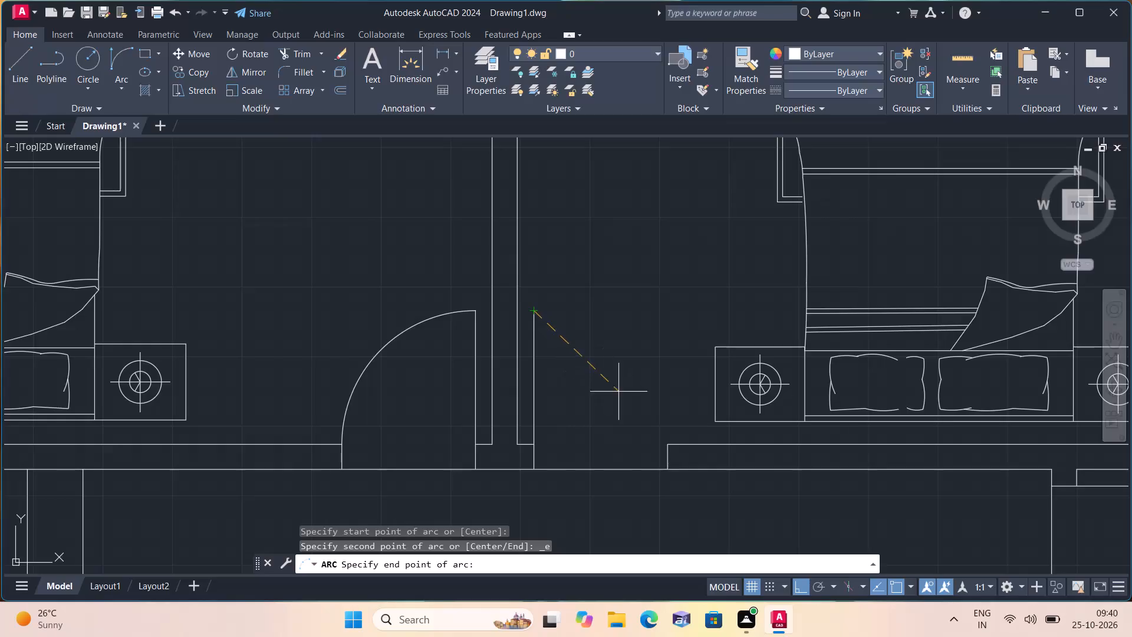
left_click(670, 445)
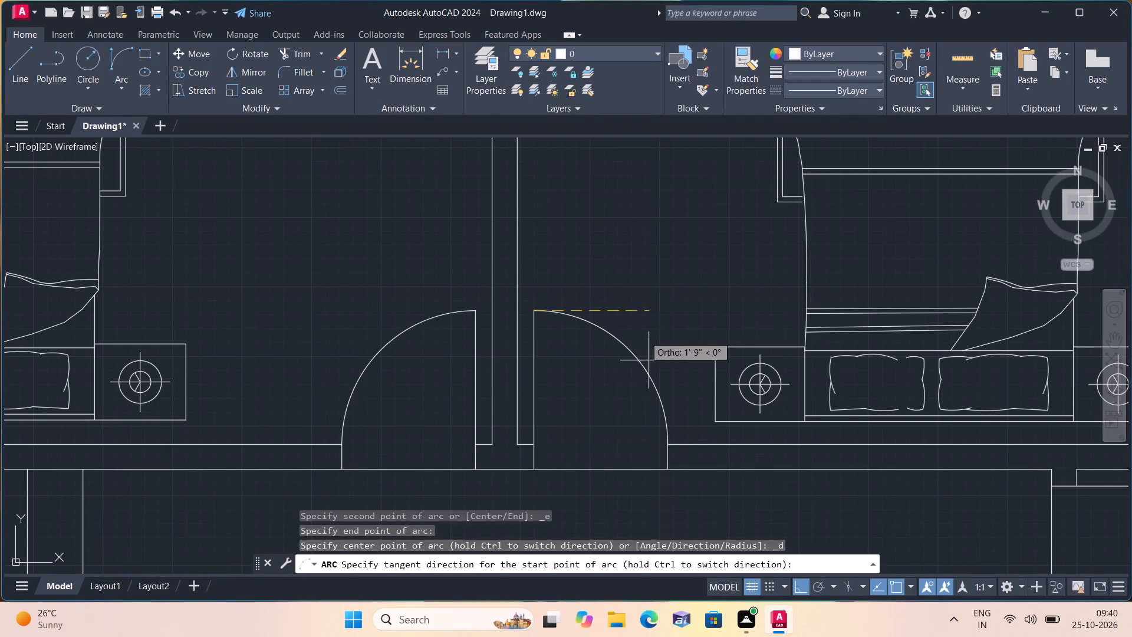
left_click(644, 311)
Start a Solid hatch in colour 8 and fill the three top exterior wall pieces, including the partition between the bedrooms.
scroll(641, 239, "down", 2)
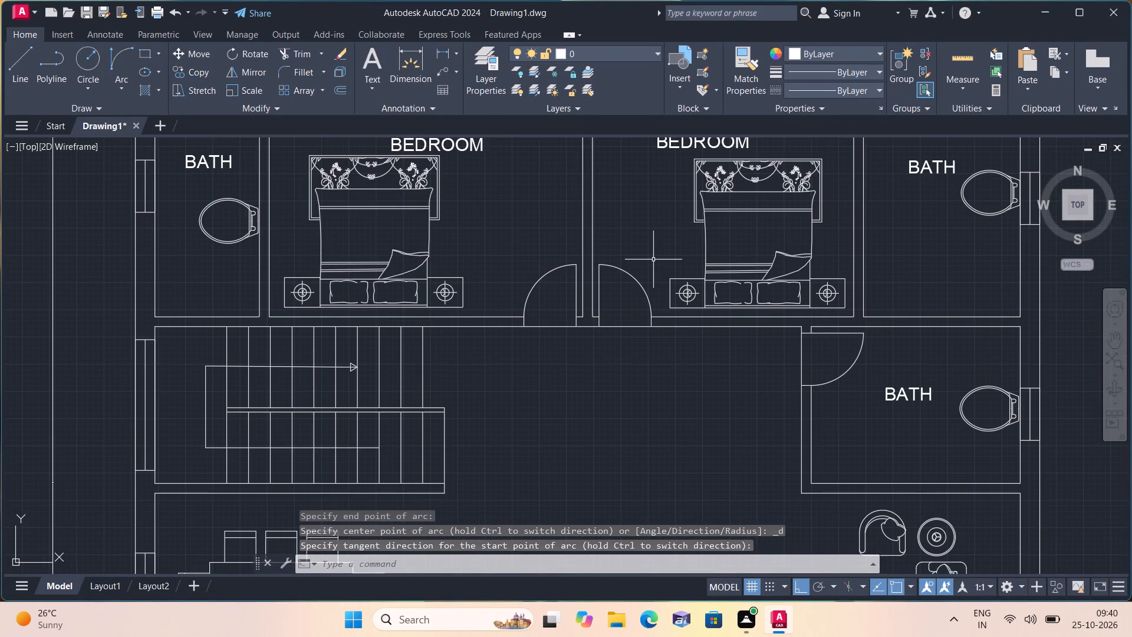
scroll(653, 260, "down", 2)
middle_click_drag(650, 262, 650, 291)
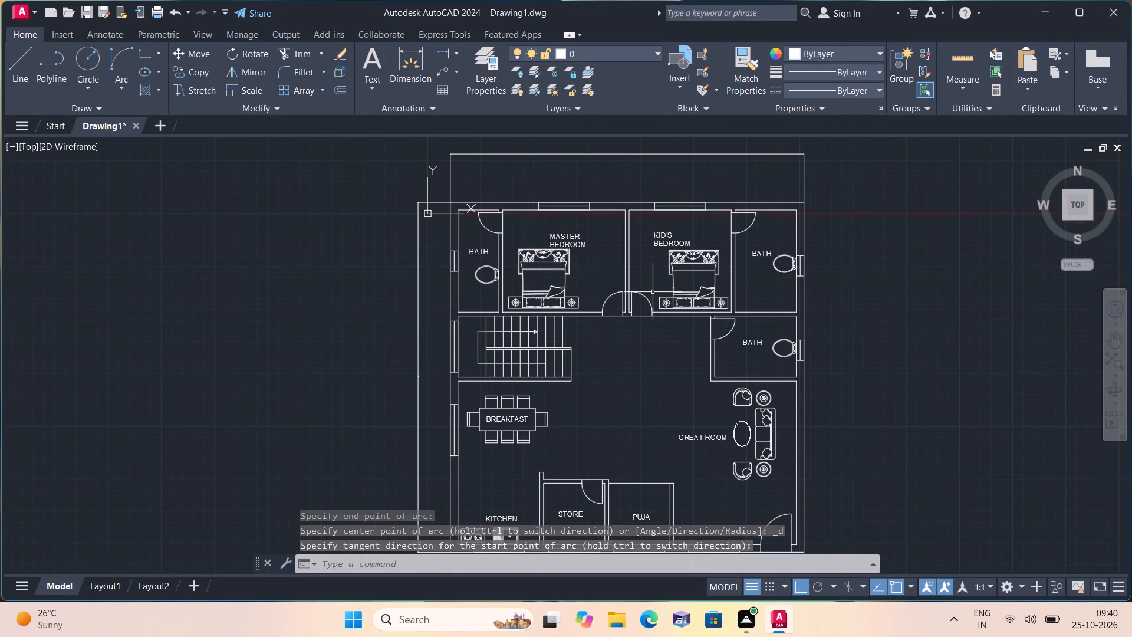
key("h")
key("space")
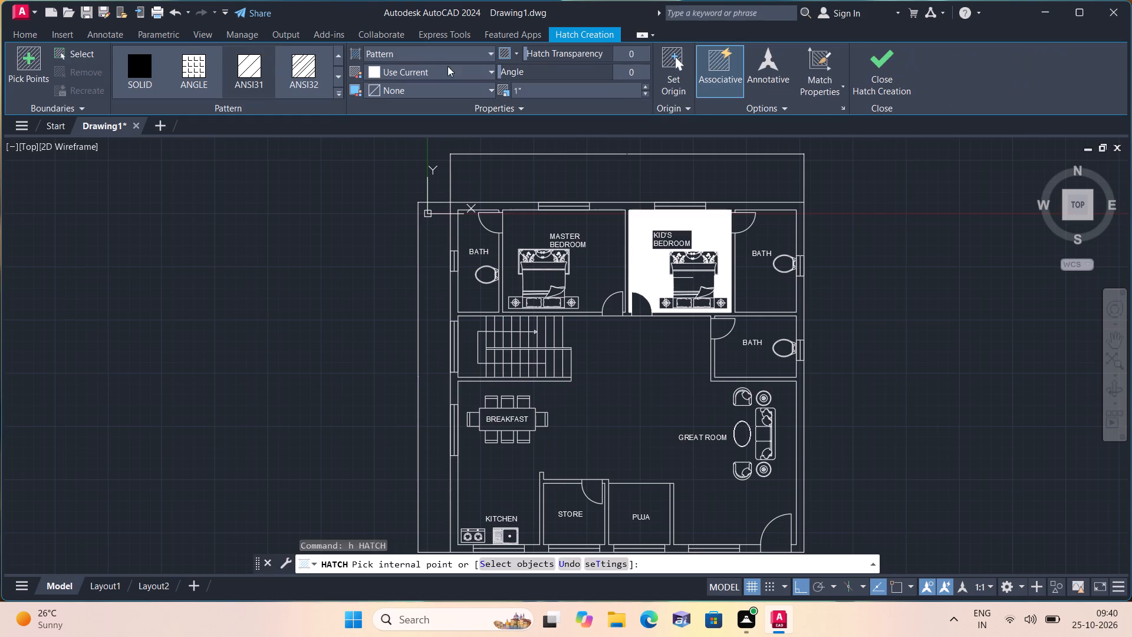
left_click(390, 47)
left_click(391, 70)
left_click(391, 70)
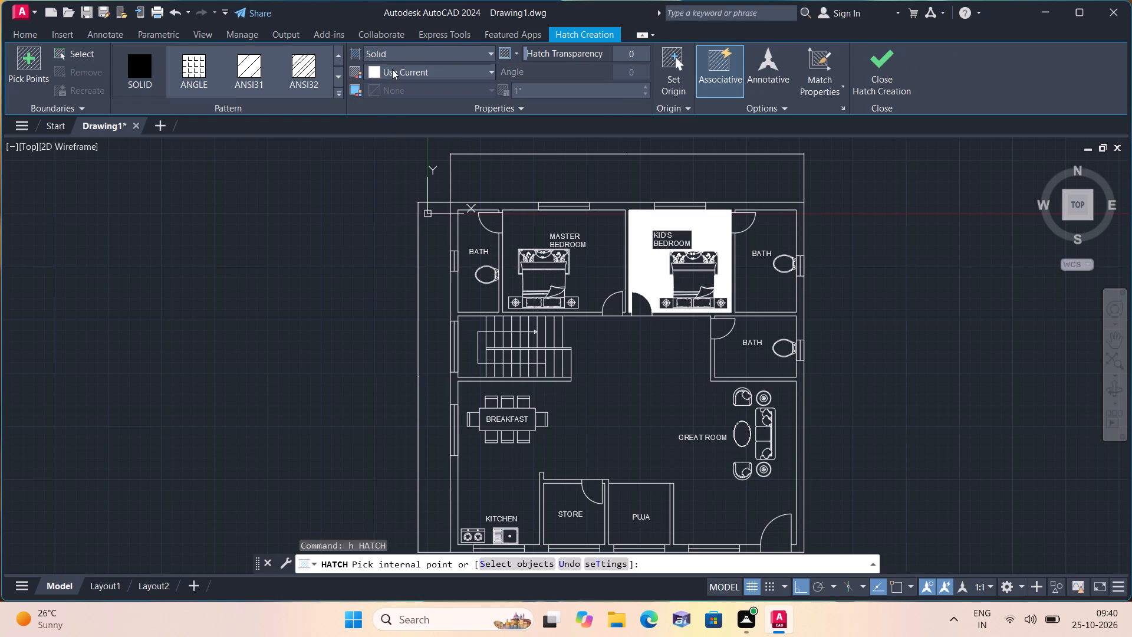
left_click(474, 224)
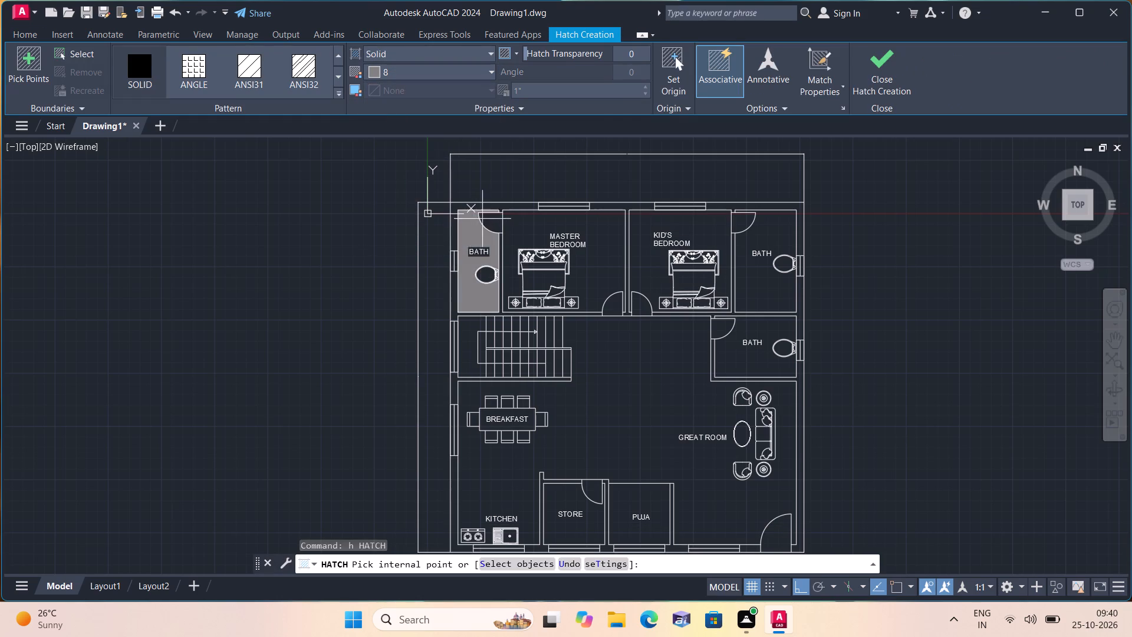
left_click(511, 206)
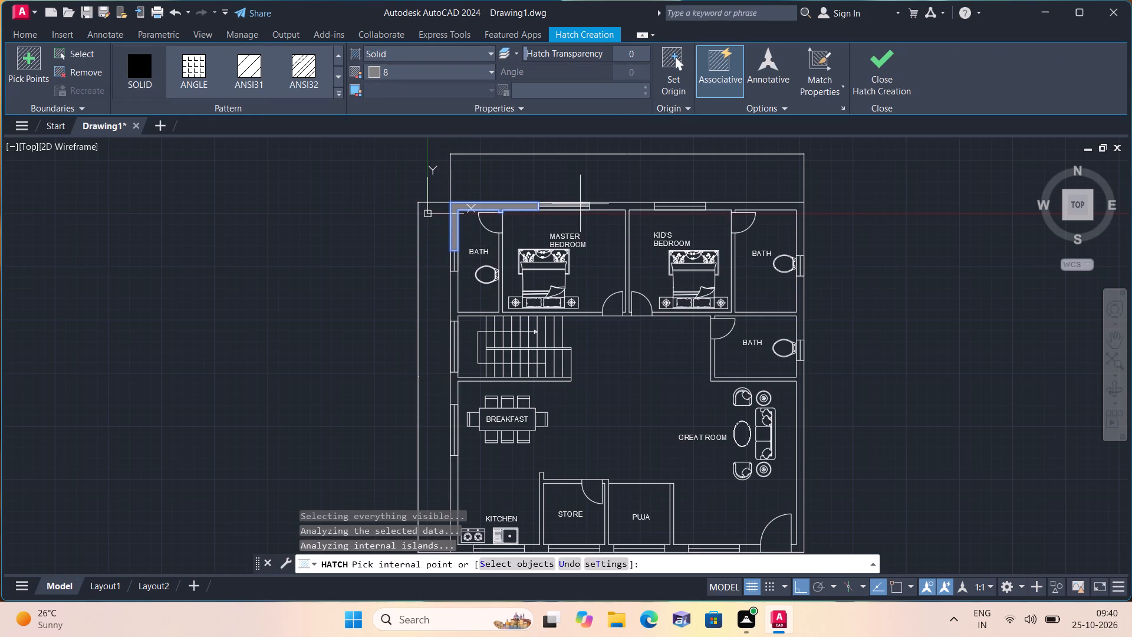
left_click(613, 203)
left_click(752, 204)
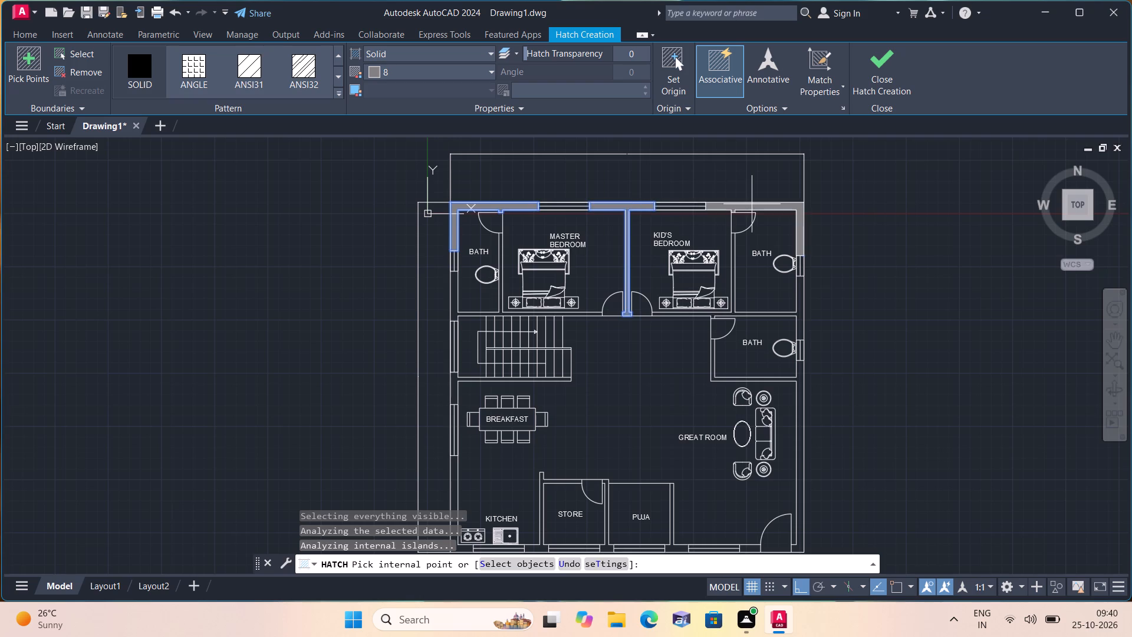
Add the walls below both bedrooms, with the connected bath walls, and the wall between staircase and breakfast area to the hatch.
scroll(709, 308, "up", 2)
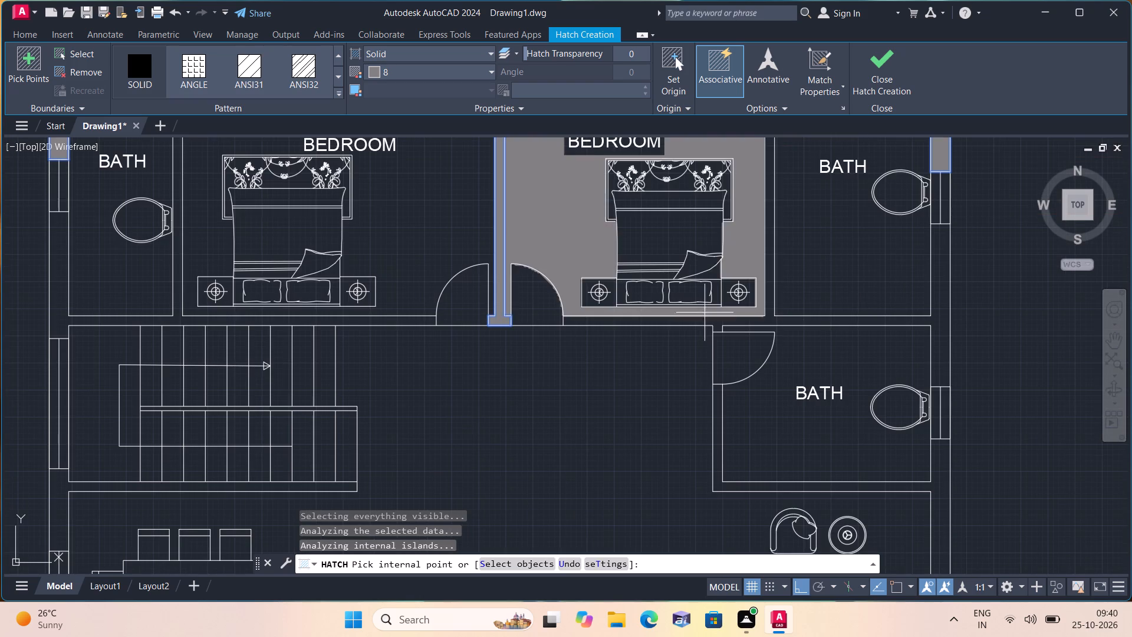
left_click(707, 322)
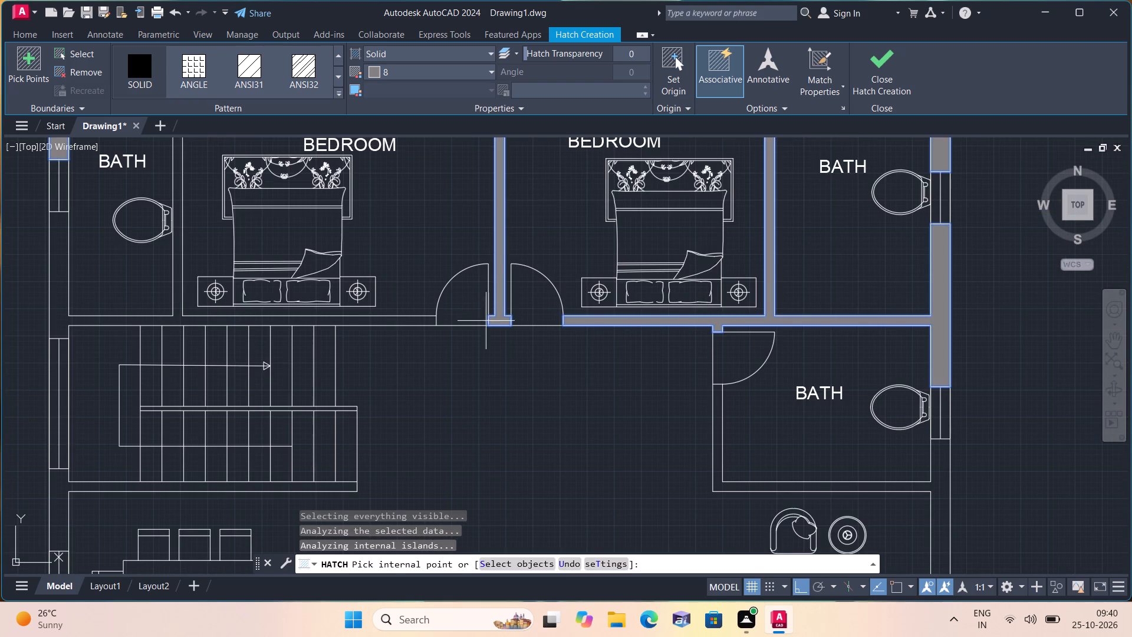
left_click(402, 324)
scroll(402, 320, "down", 2)
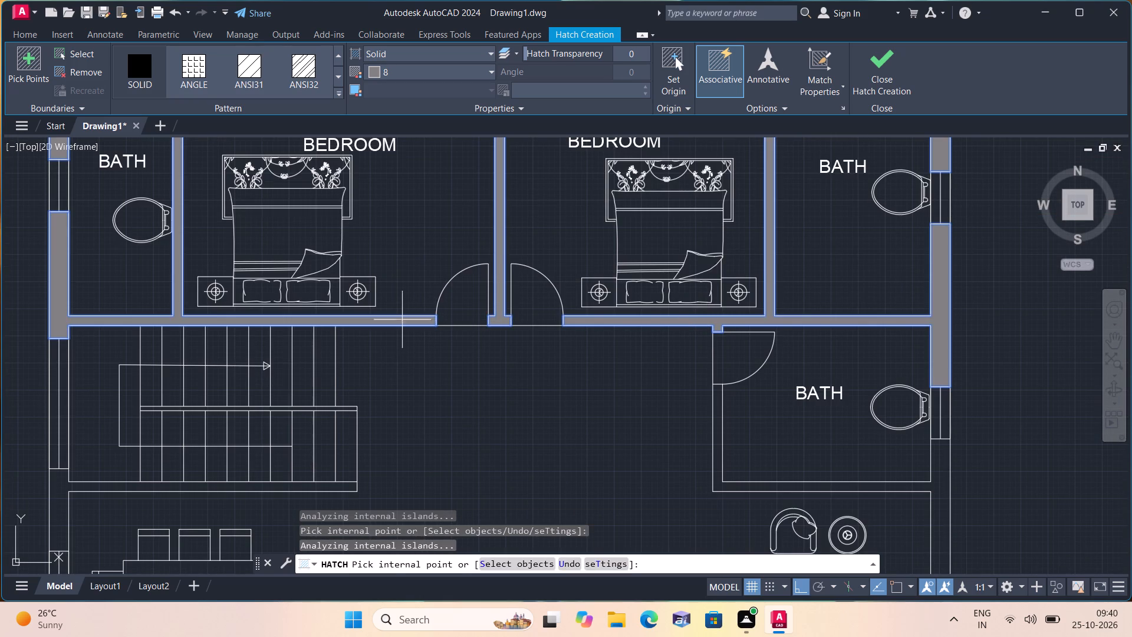
scroll(268, 392, "up", 3)
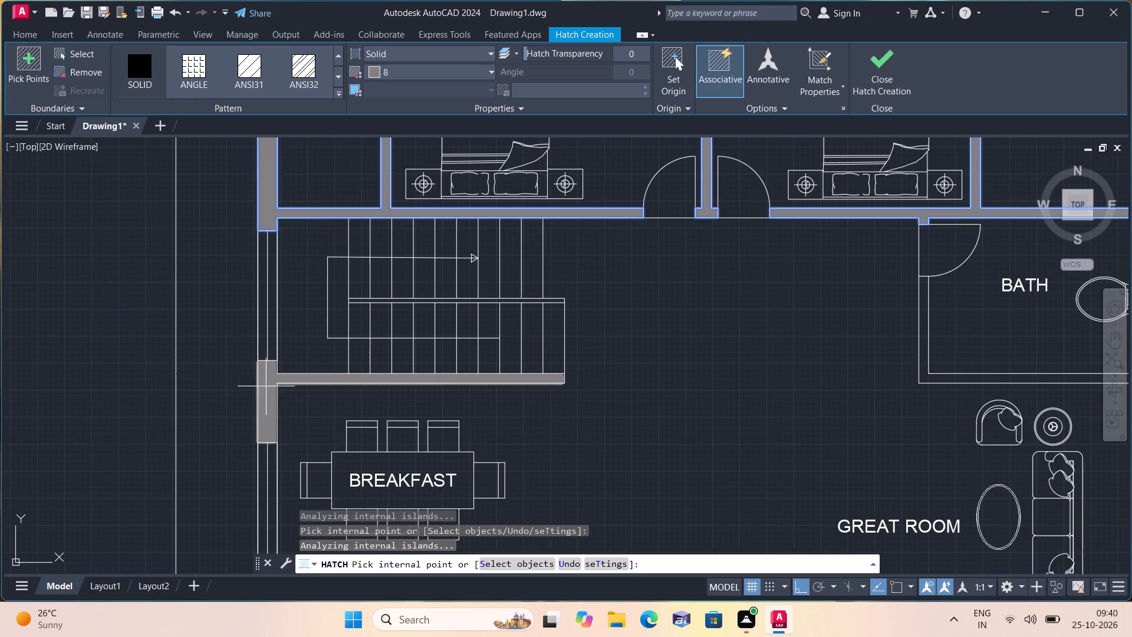
left_click(263, 385)
Fill the kitchen's exterior corner, the bottom wall pieces with the store and puja partitions, and the wall beside the entrance door, completing the hatch.
scroll(266, 382, "down", 1)
middle_click_drag(267, 382, 350, 238)
scroll(323, 279, "down", 1)
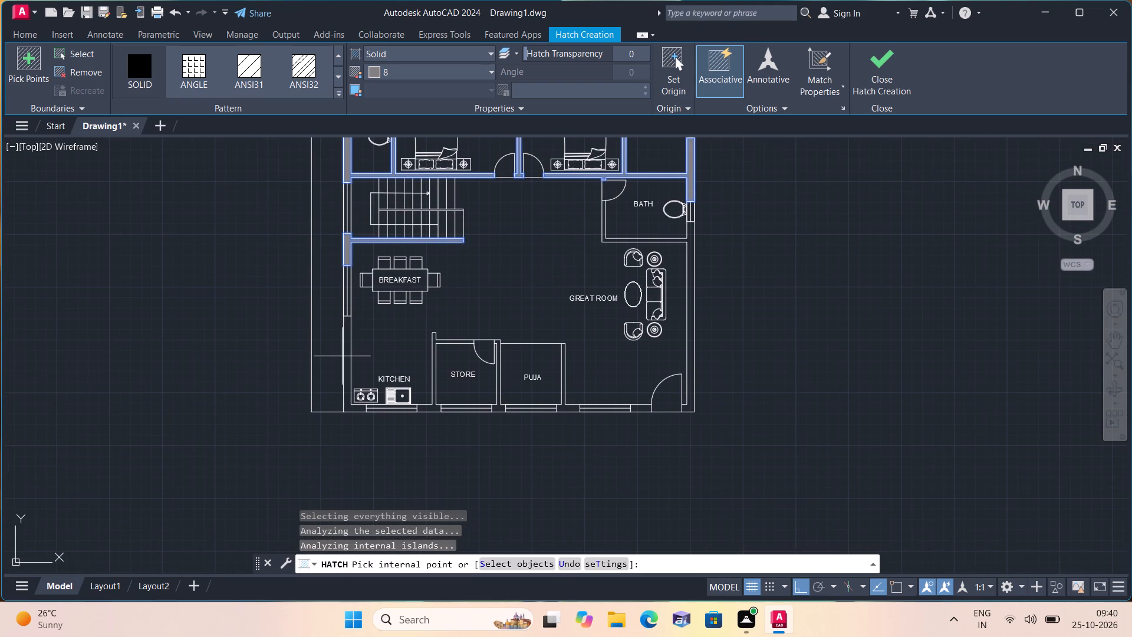
left_click(347, 359)
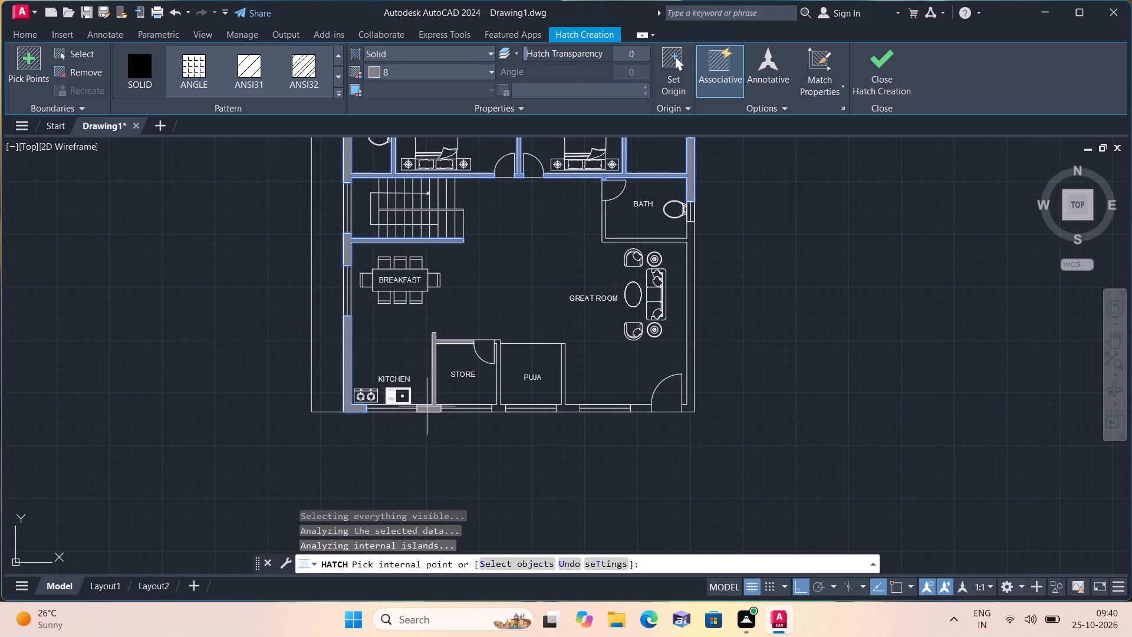
left_click(428, 407)
left_click(498, 406)
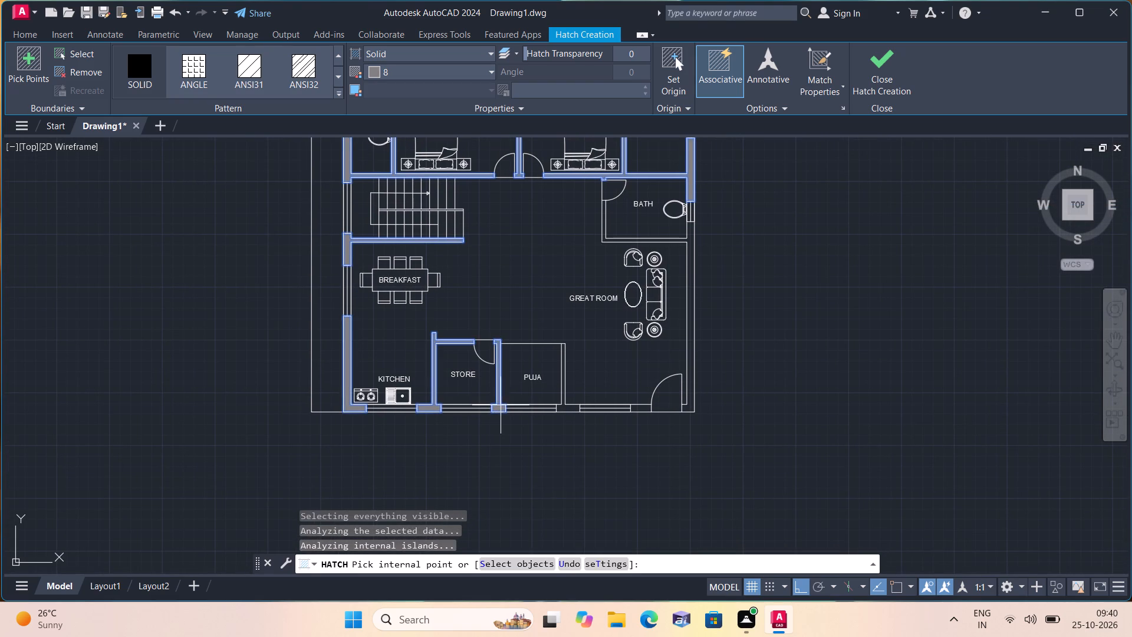
left_click(570, 409)
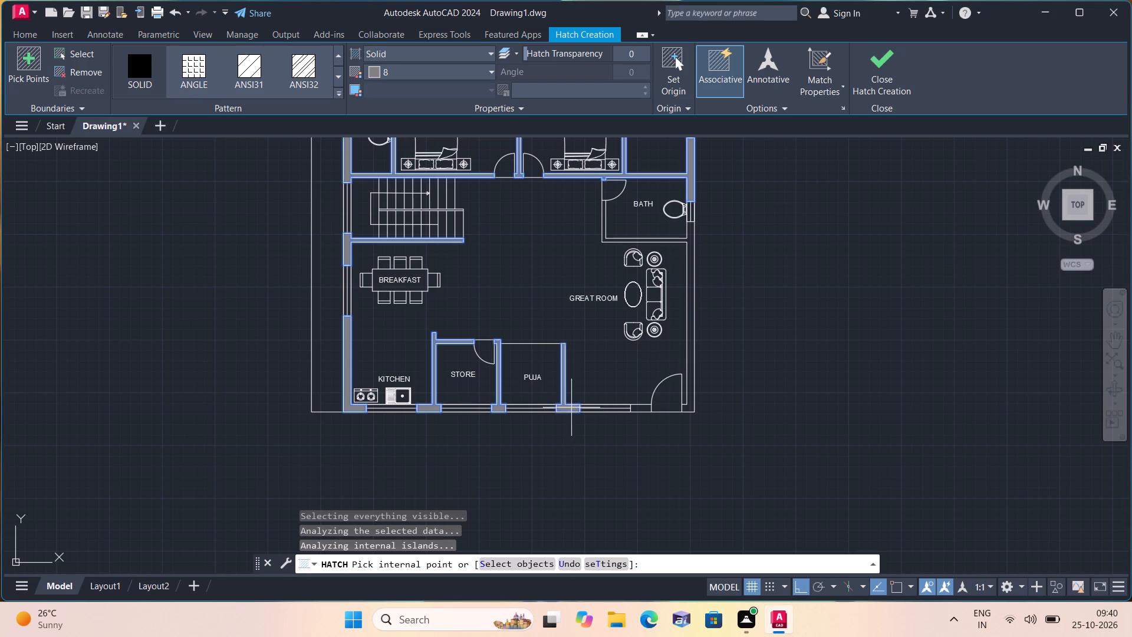
left_click(643, 412)
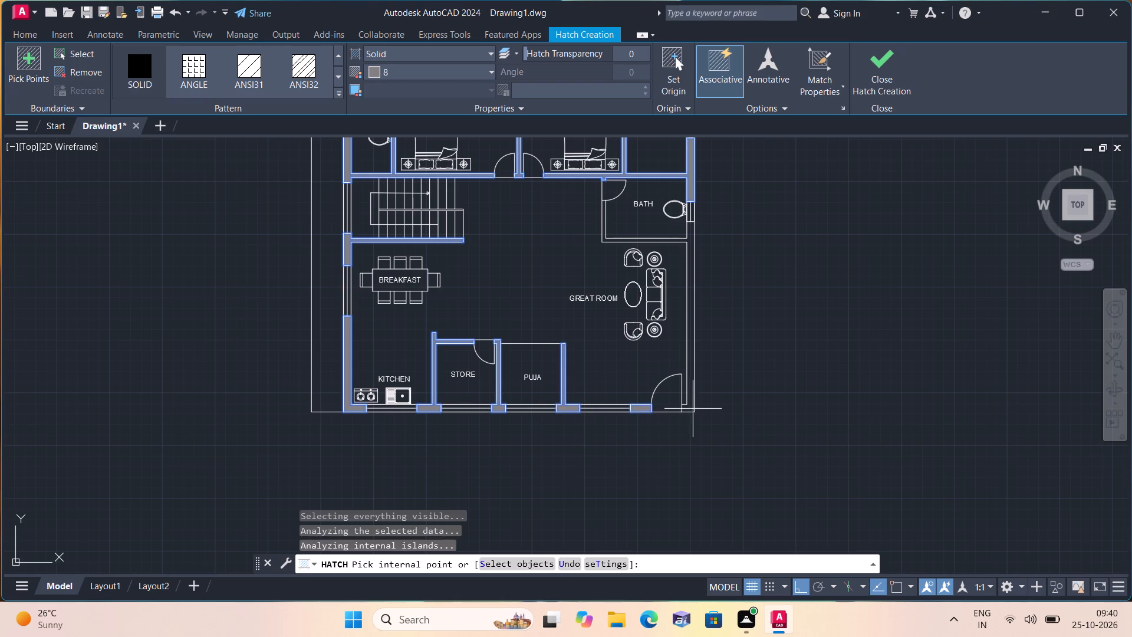
left_click(692, 409)
key("space")
Offset the store door's leaf line 1" toward the door opening.
scroll(554, 272, "down", 1)
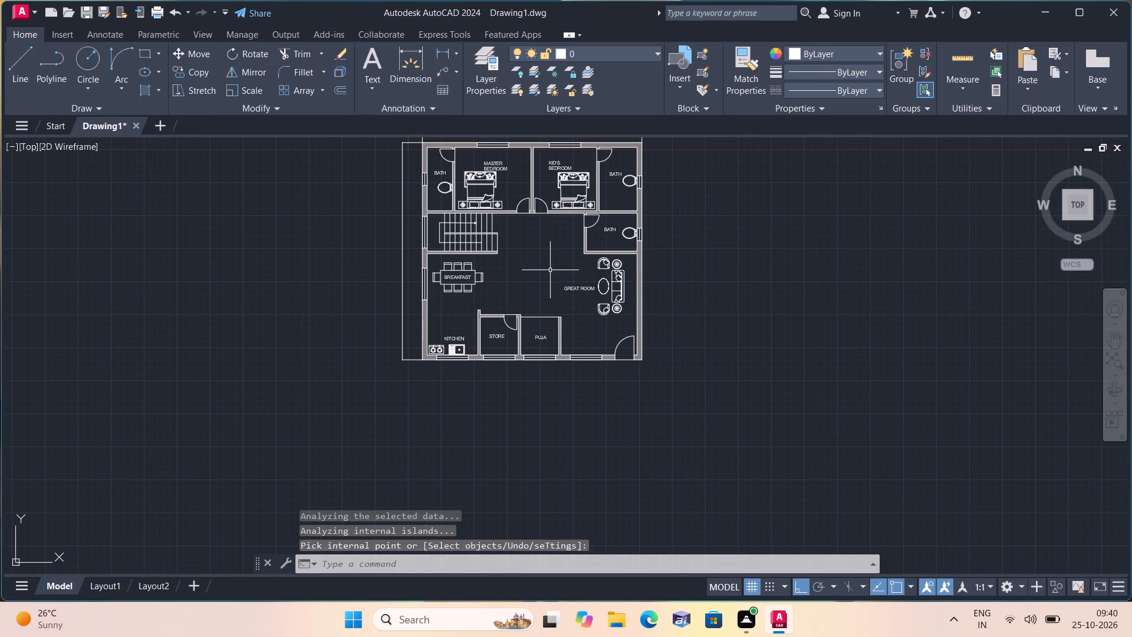
key("o")
key("f")
type("f")
key("space")
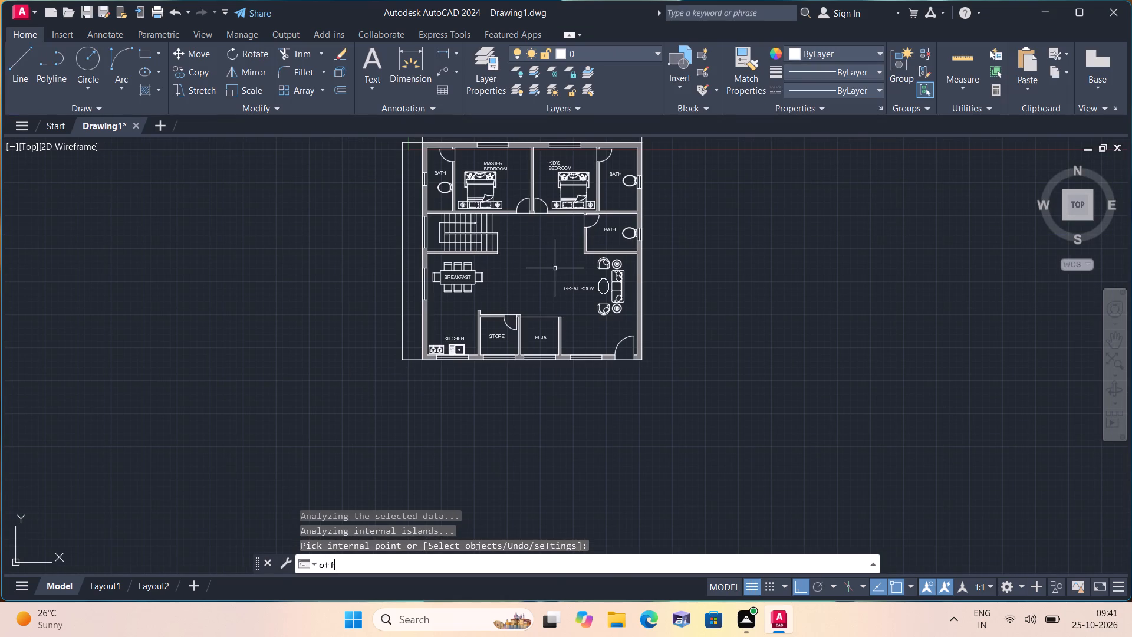
key("o")
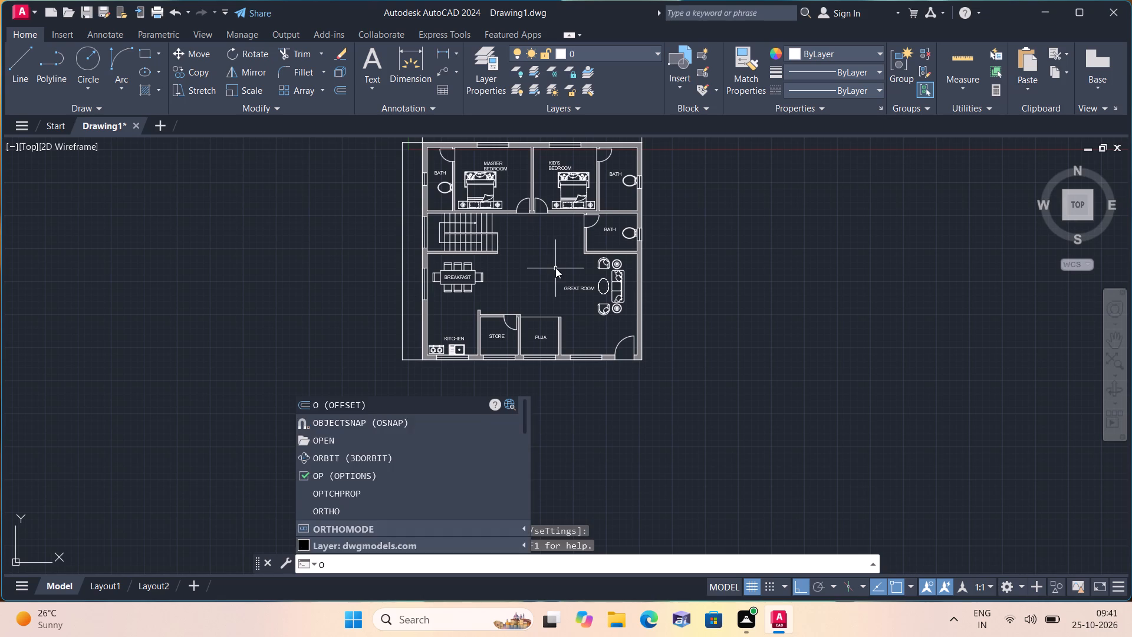
key("f")
key("f")
key("space")
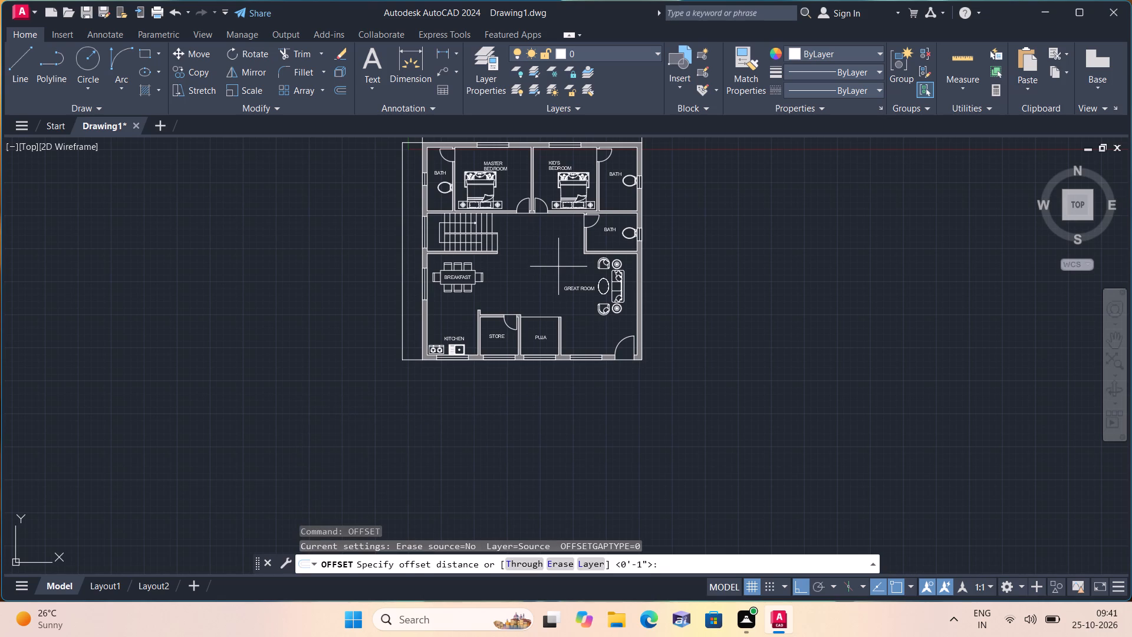
type("1\"")
key("space")
scroll(525, 311, "up", 1)
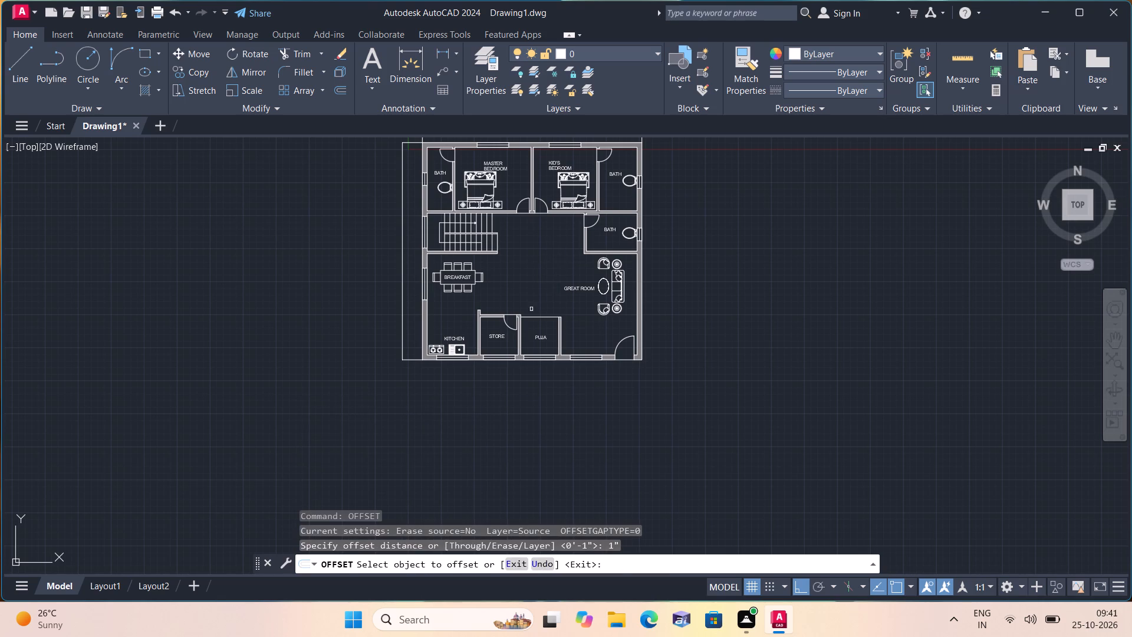
scroll(493, 336, "up", 3)
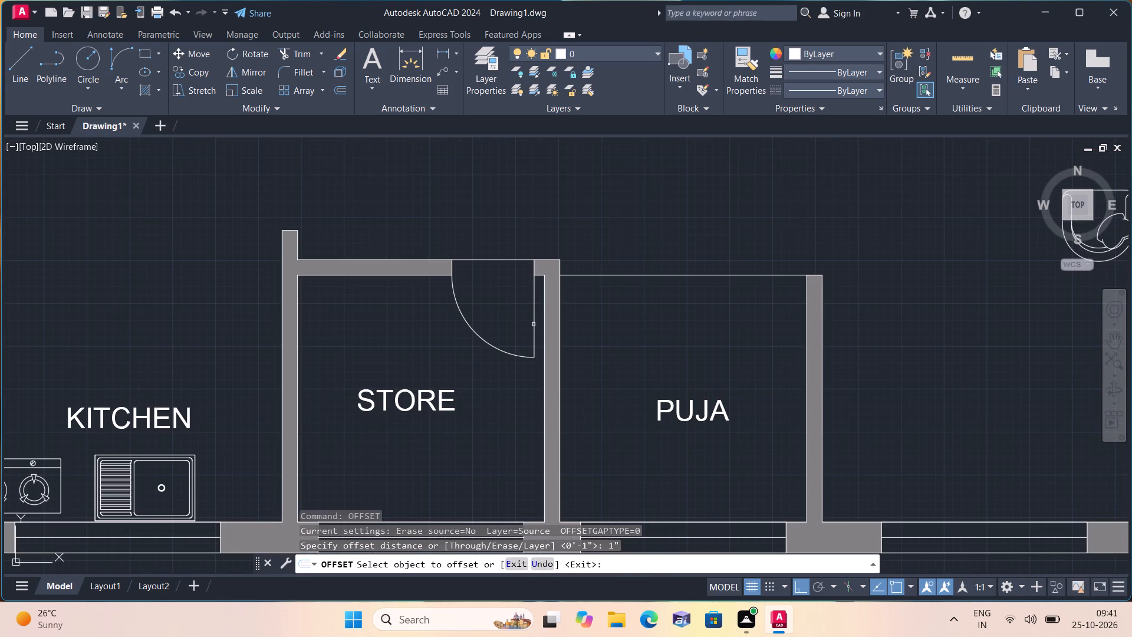
left_click(535, 325)
left_click(519, 297)
Offset the great room entrance door's leaf line 1" toward the door opening.
scroll(528, 286, "down", 2)
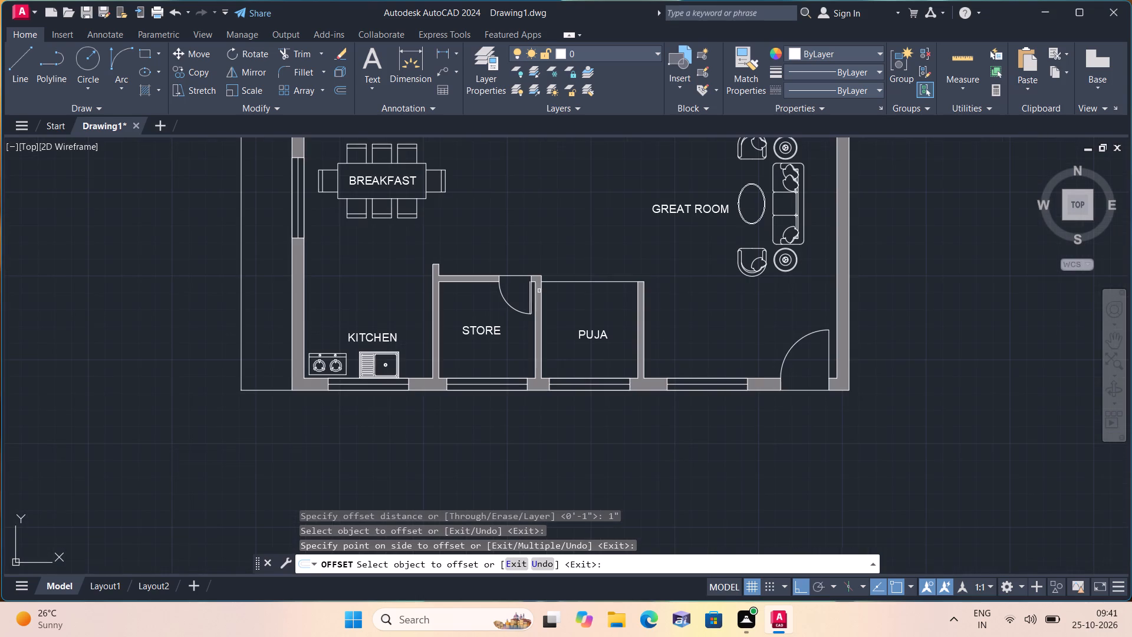
scroll(854, 384, "up", 1)
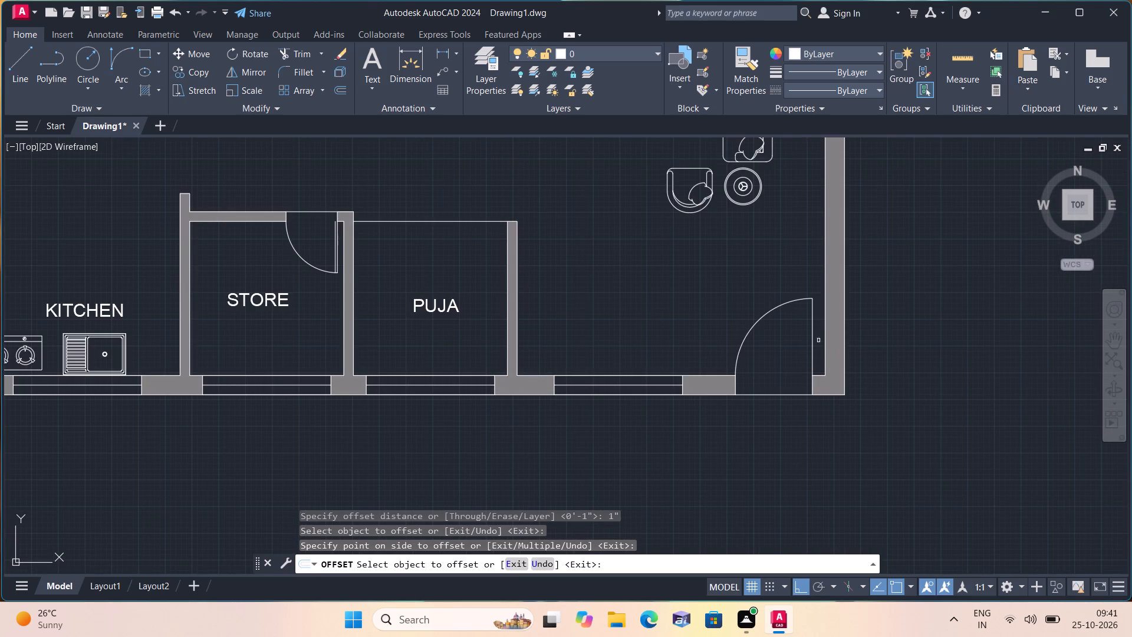
left_click(811, 327)
left_click(786, 326)
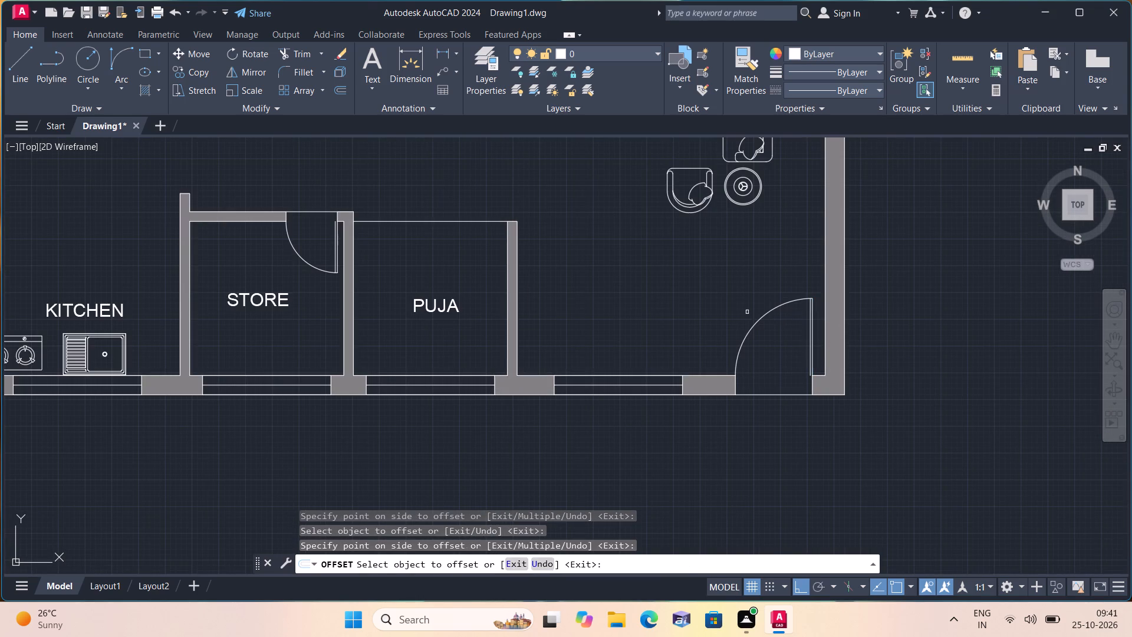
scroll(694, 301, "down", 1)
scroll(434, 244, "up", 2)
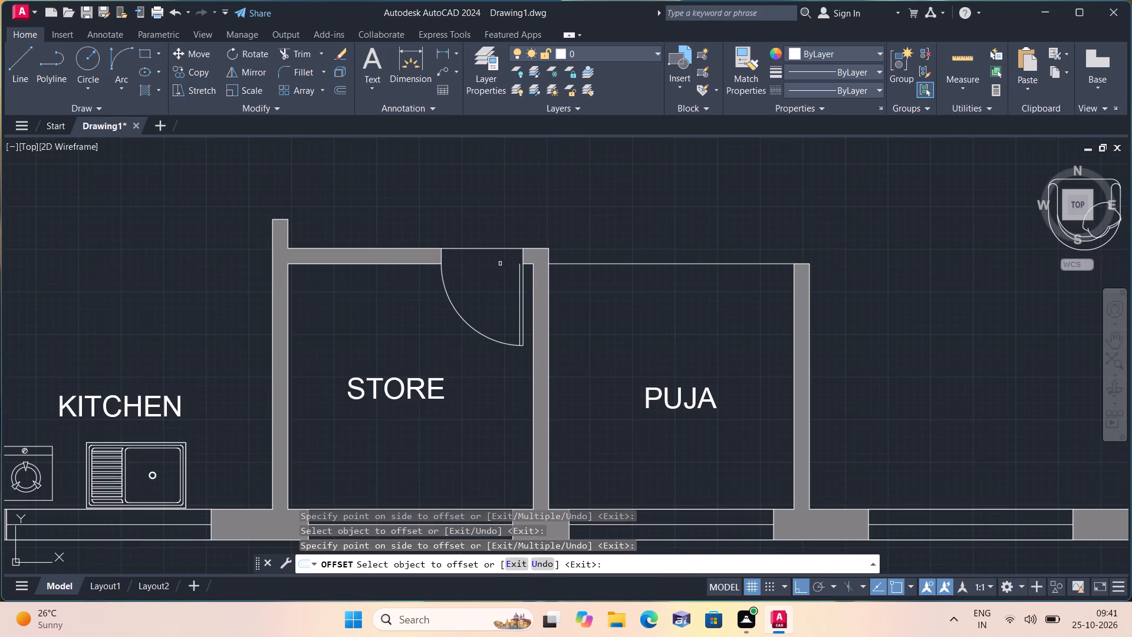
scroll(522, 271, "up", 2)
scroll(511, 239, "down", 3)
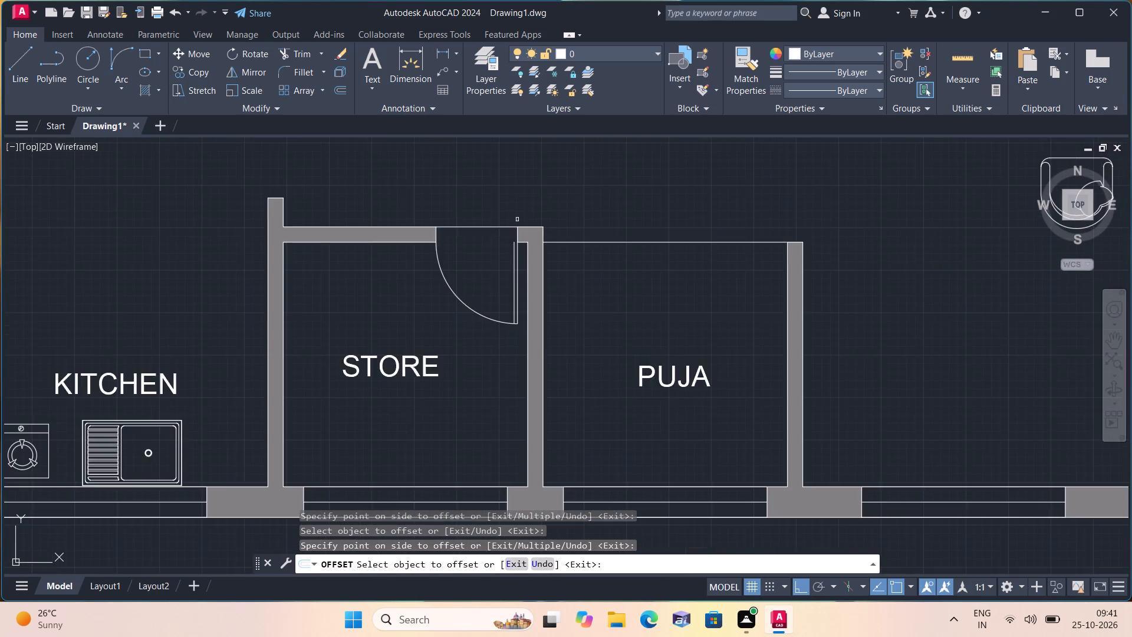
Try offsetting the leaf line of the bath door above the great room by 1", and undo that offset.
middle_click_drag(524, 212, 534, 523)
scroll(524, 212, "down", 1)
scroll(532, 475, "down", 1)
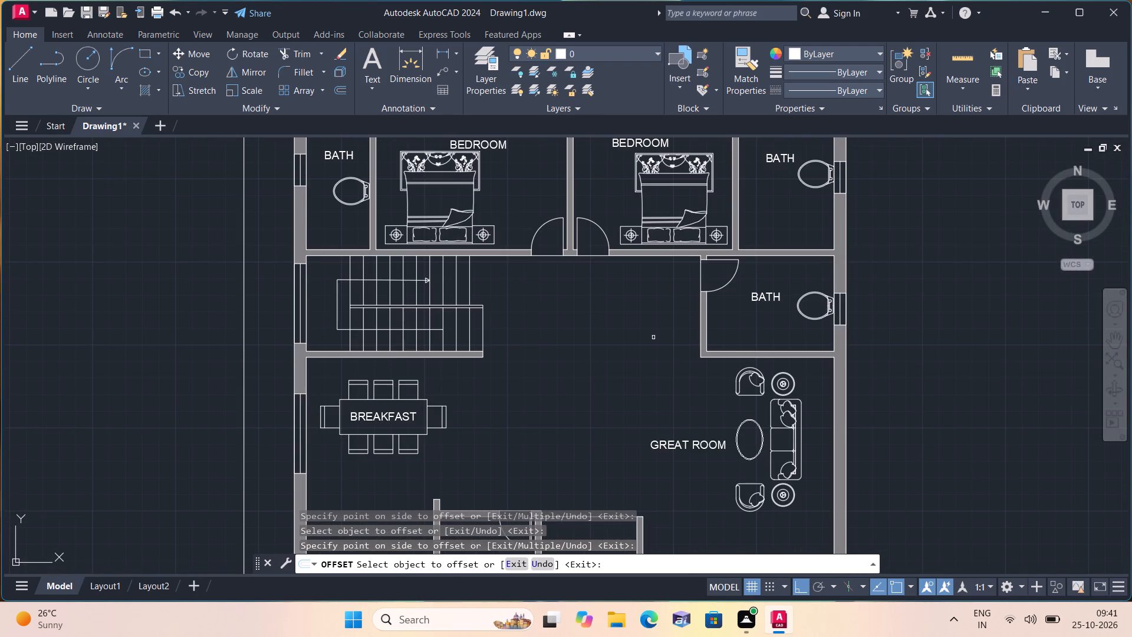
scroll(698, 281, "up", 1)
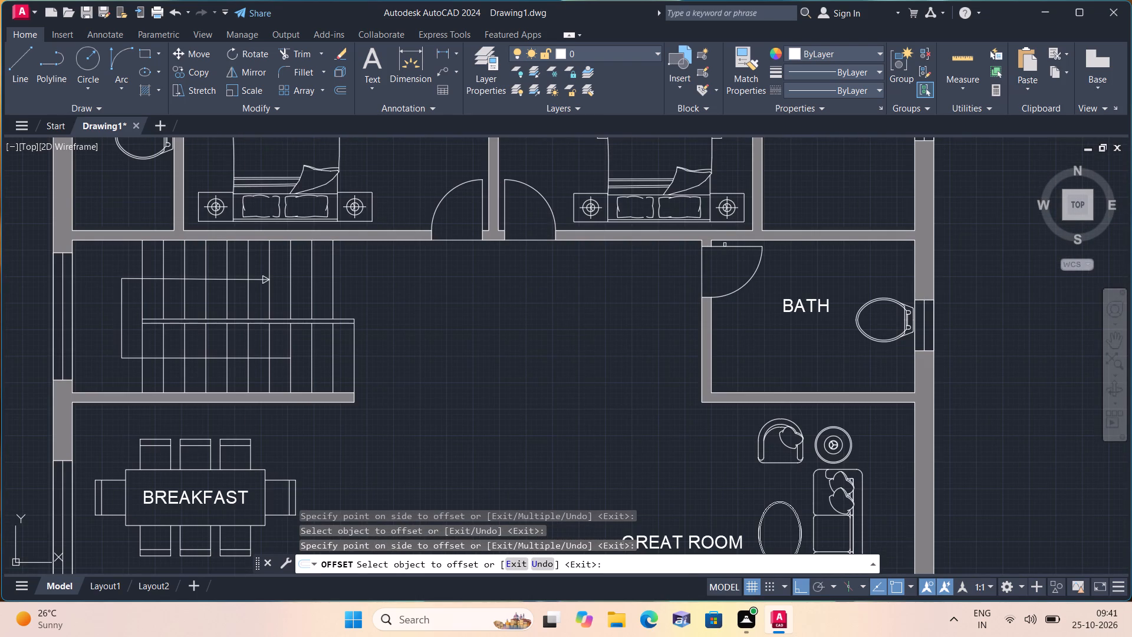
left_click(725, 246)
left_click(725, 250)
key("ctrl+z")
Offset the leaf line of the bath door above the great room 1" toward the door opening.
scroll(747, 239, "down", 2)
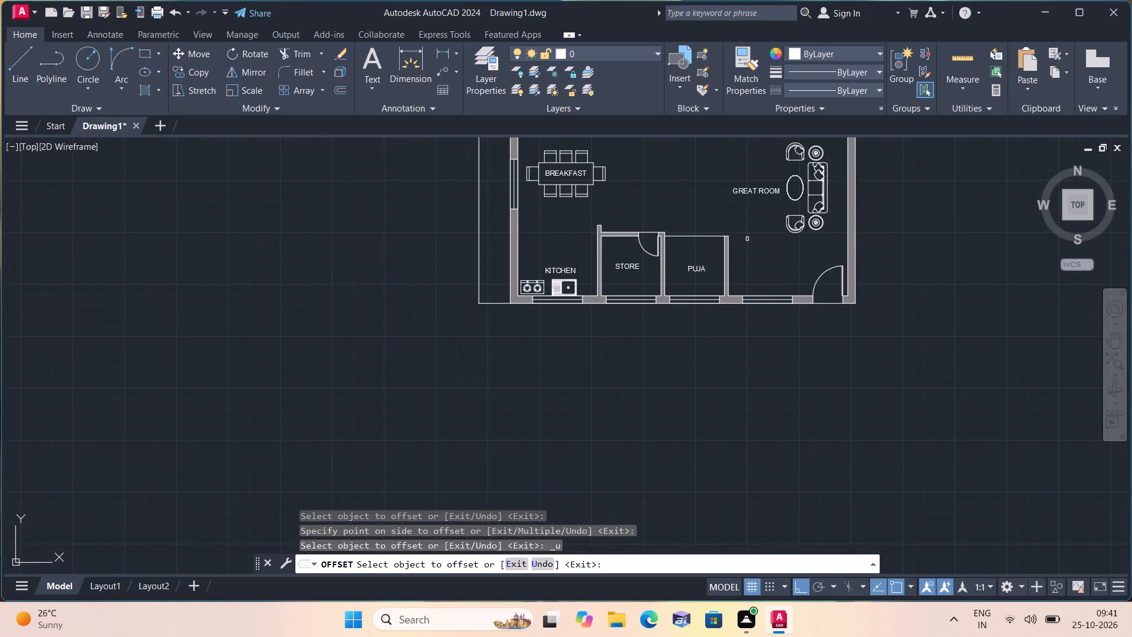
middle_click_drag(740, 257, 779, 439)
scroll(802, 254, "up", 2)
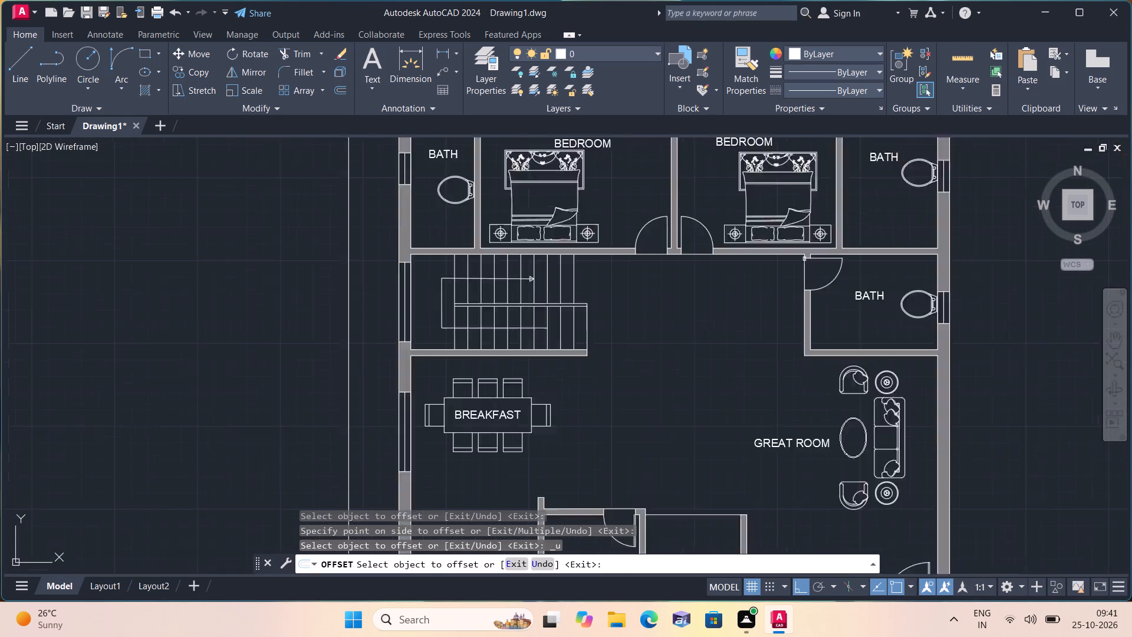
left_click(827, 258)
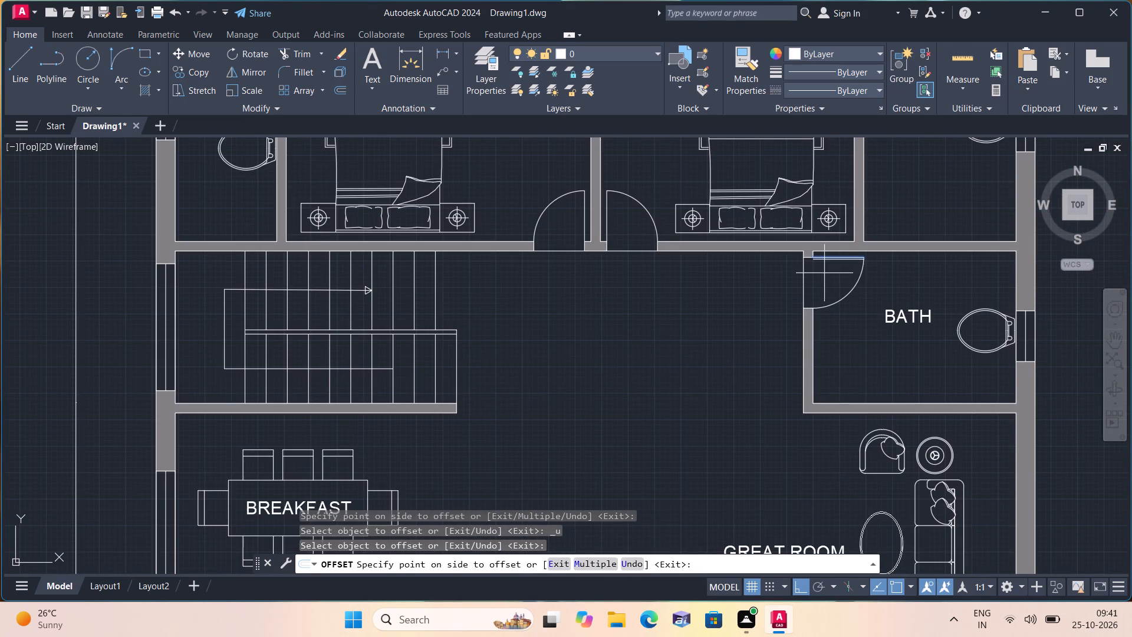
left_click(824, 274)
Offset the leaf lines of the master bedroom and kid's bedroom entrance doors 1" toward their door openings.
middle_click_drag(545, 347, 494, 473)
scroll(544, 350, "down", 1)
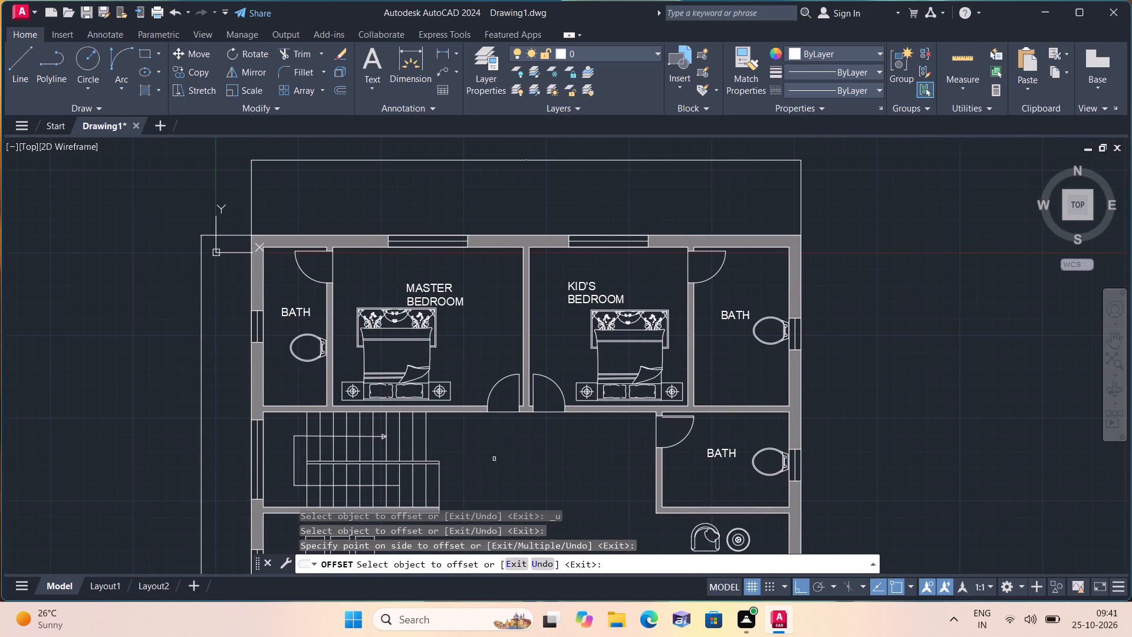
scroll(516, 413, "up", 2)
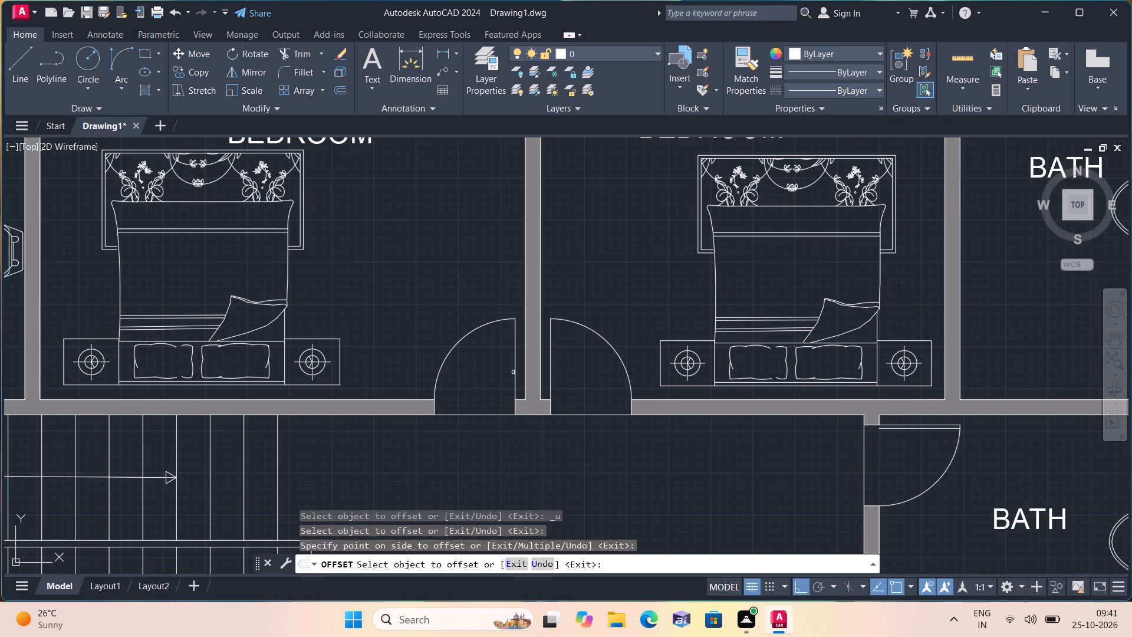
left_click(514, 373)
left_click(498, 359)
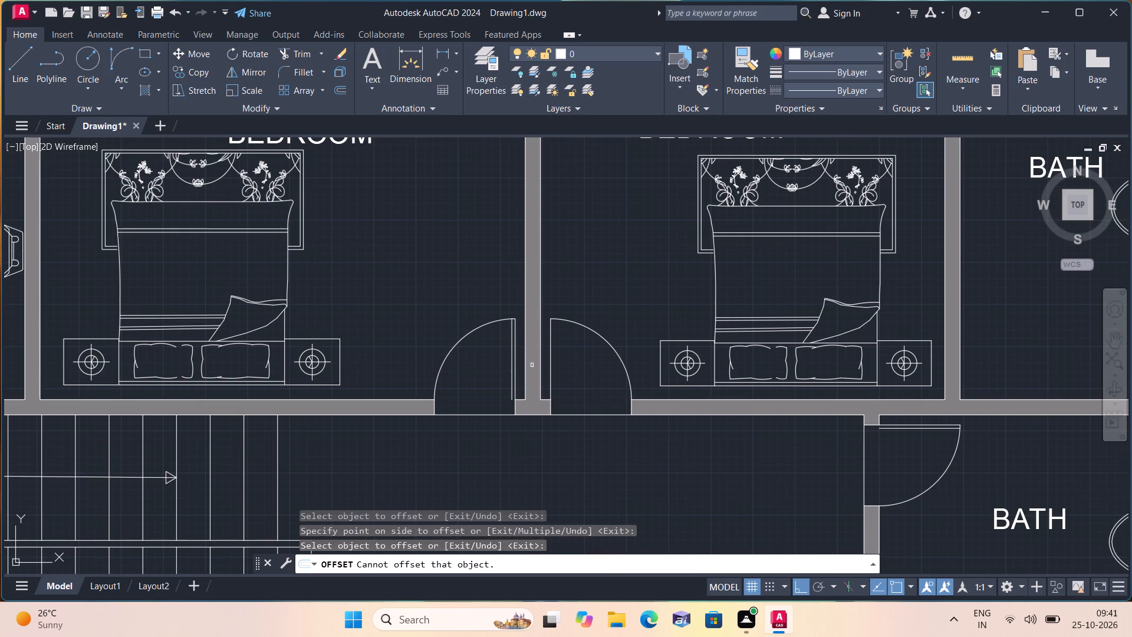
left_click(553, 359)
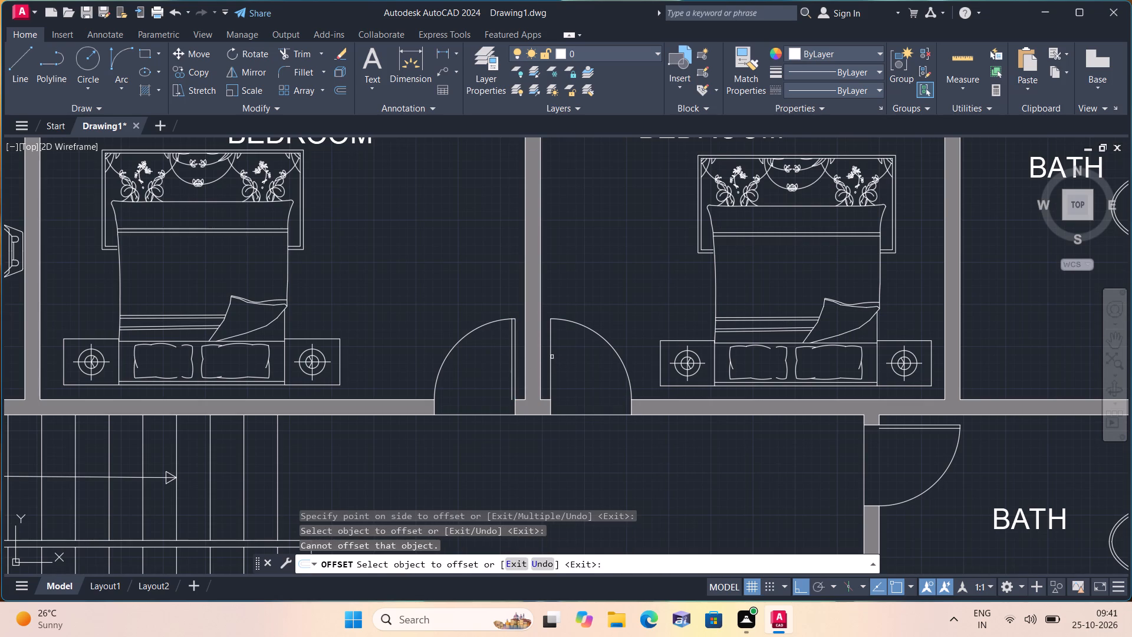
left_click(551, 353)
left_click(580, 364)
Offset the leaf lines of the bath doors adjoining the master and kid's bedrooms 1" toward their openings and finish offsetting.
scroll(579, 362, "down", 2)
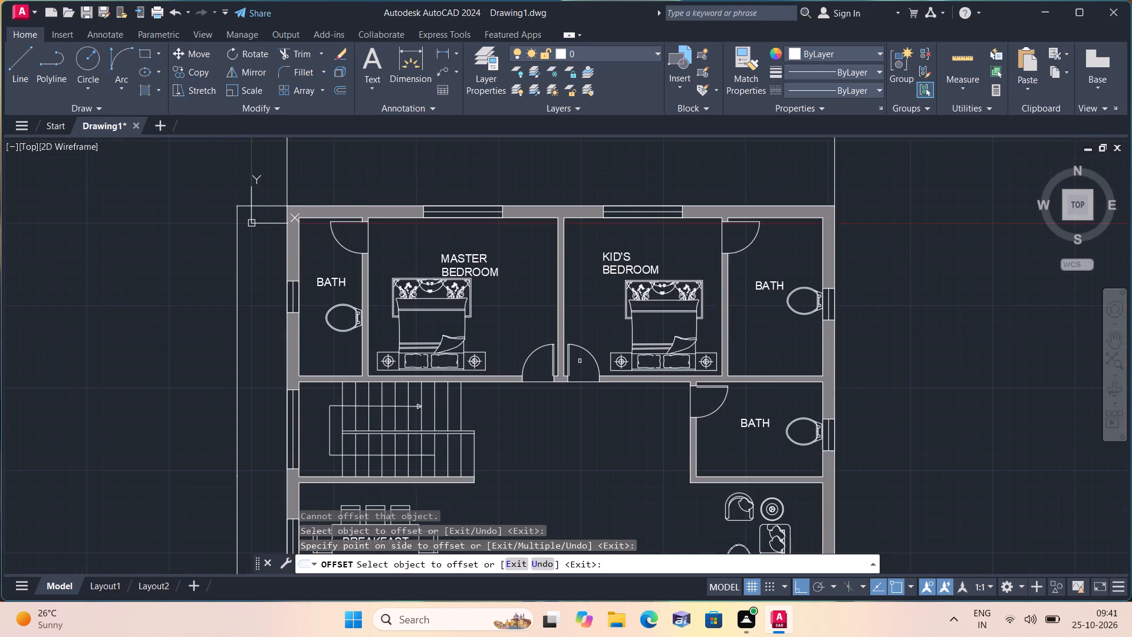
scroll(354, 218, "up", 1)
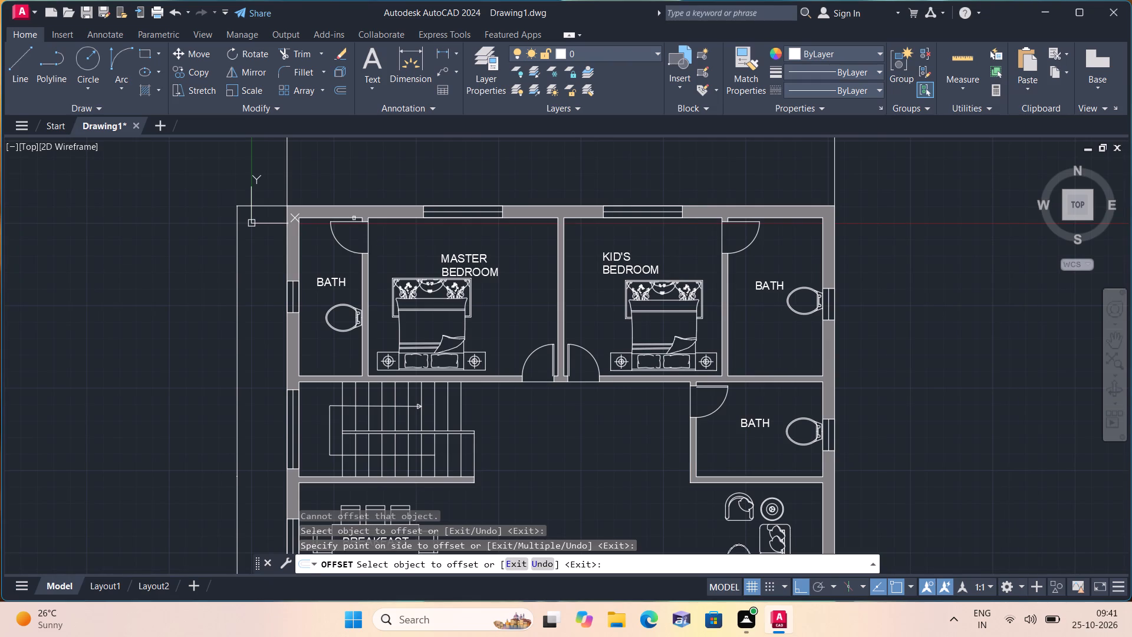
scroll(354, 218, "up", 1)
left_click(357, 227)
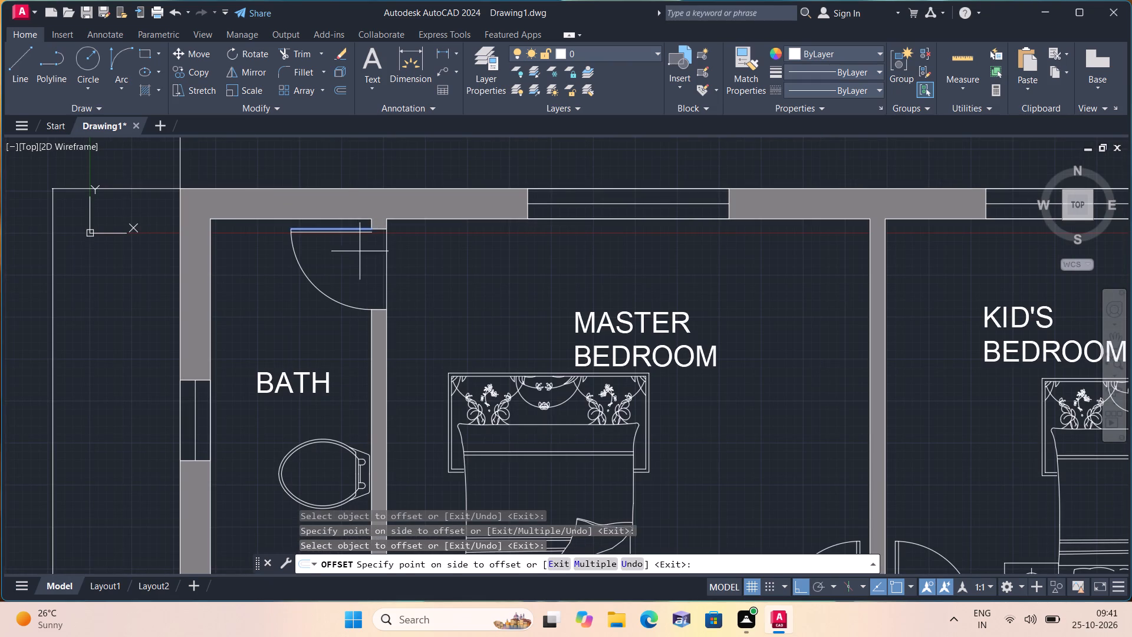
left_click(360, 257)
scroll(516, 285, "down", 1)
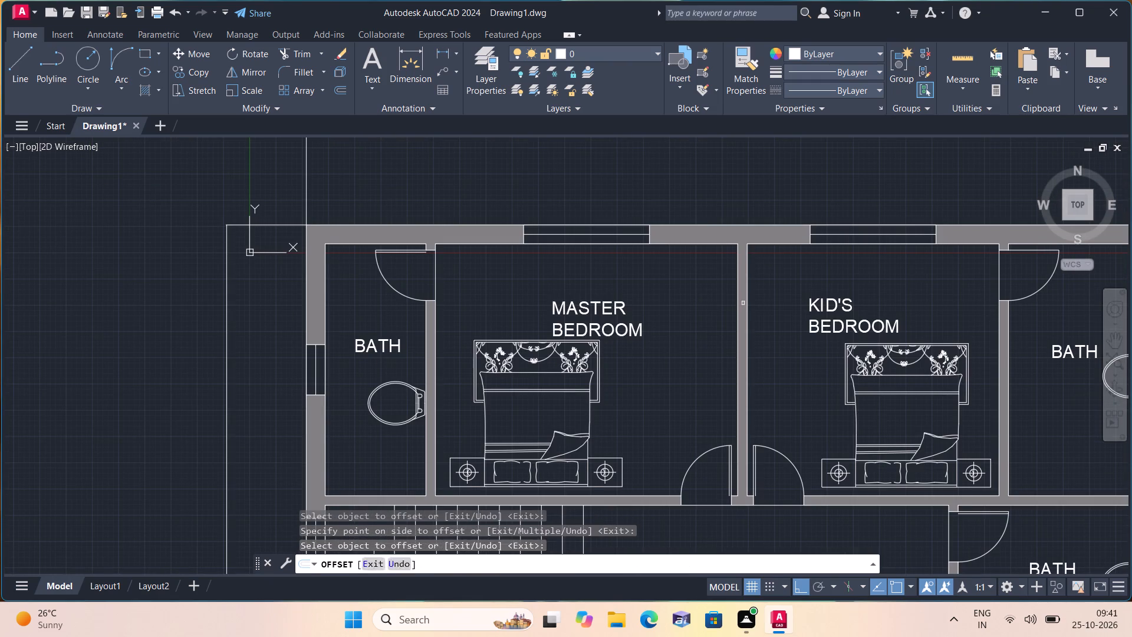
middle_click_drag(740, 311, 583, 316)
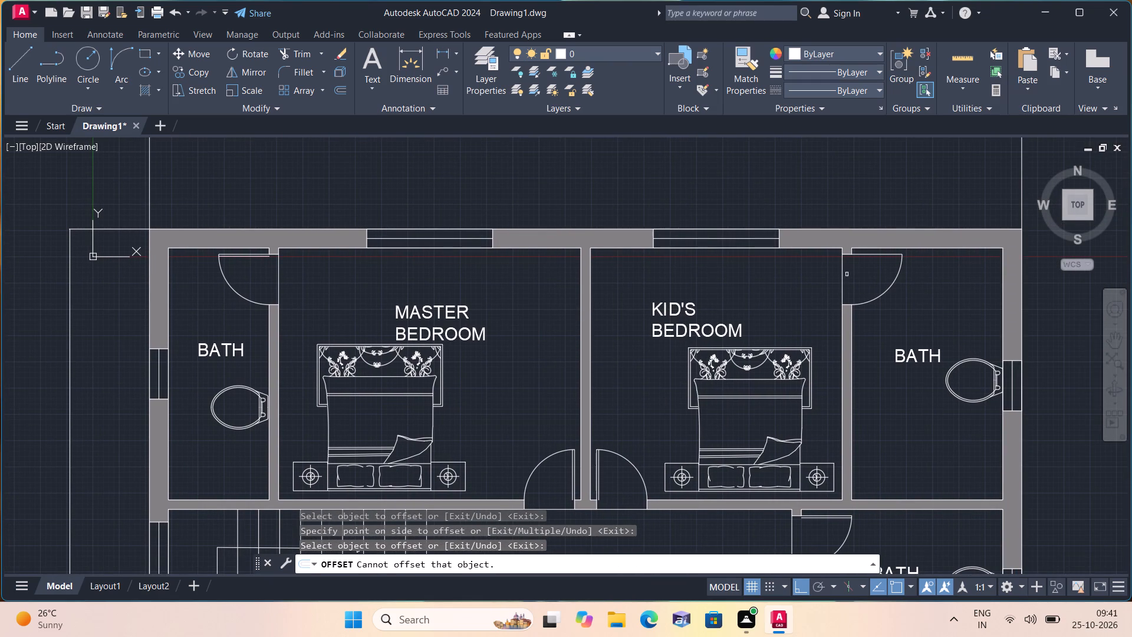
left_click(861, 255)
left_click(862, 273)
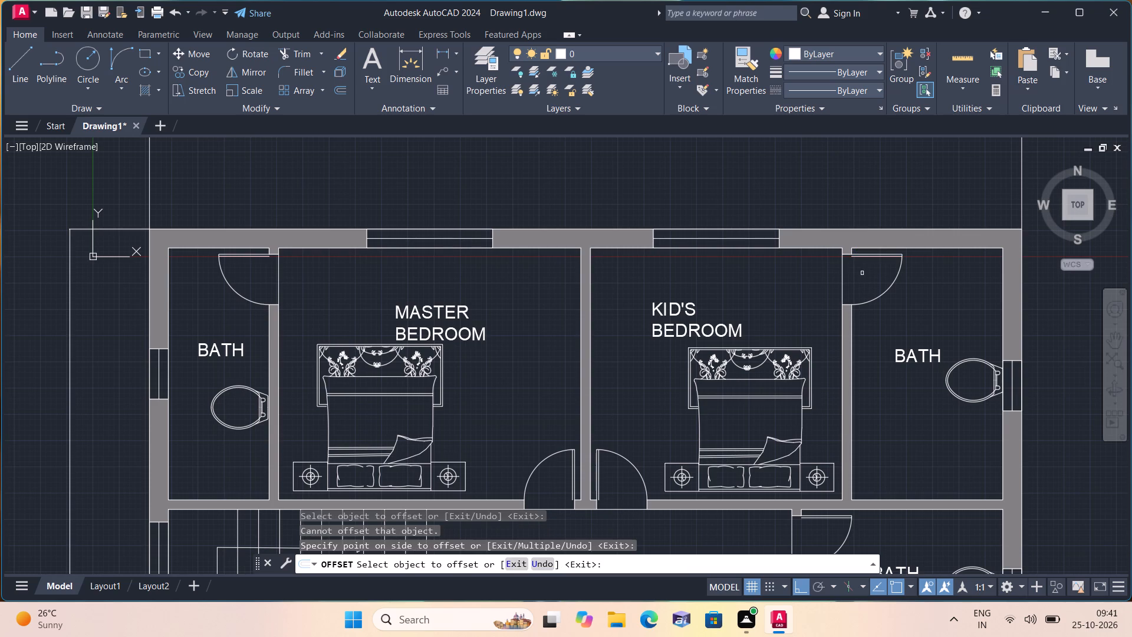
scroll(862, 272, "down", 1)
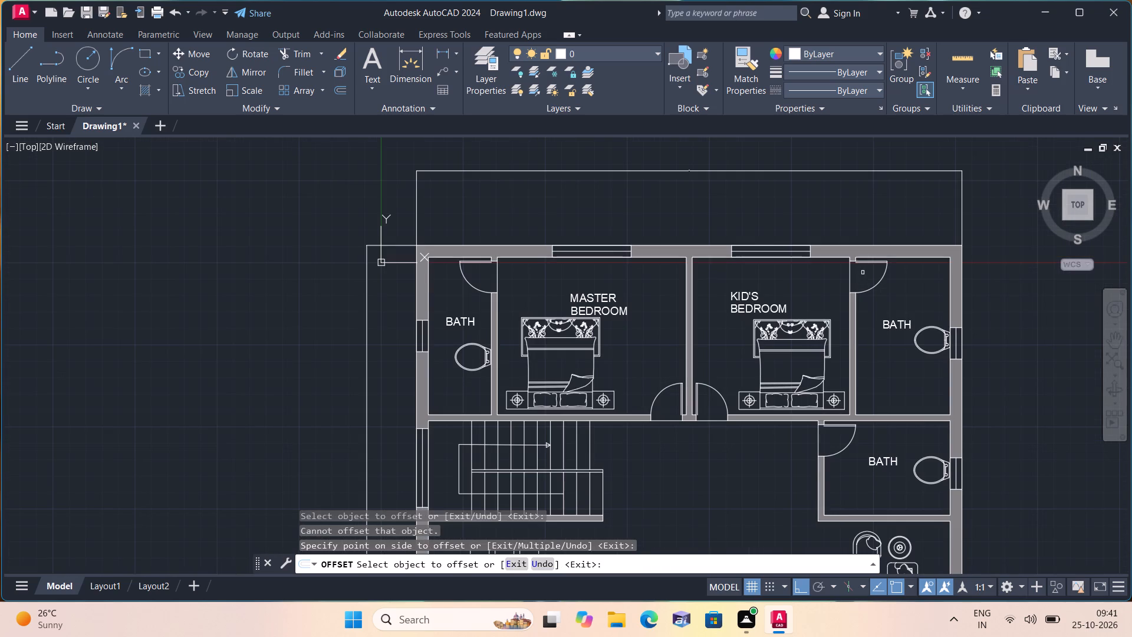
scroll(693, 405, "up", 2)
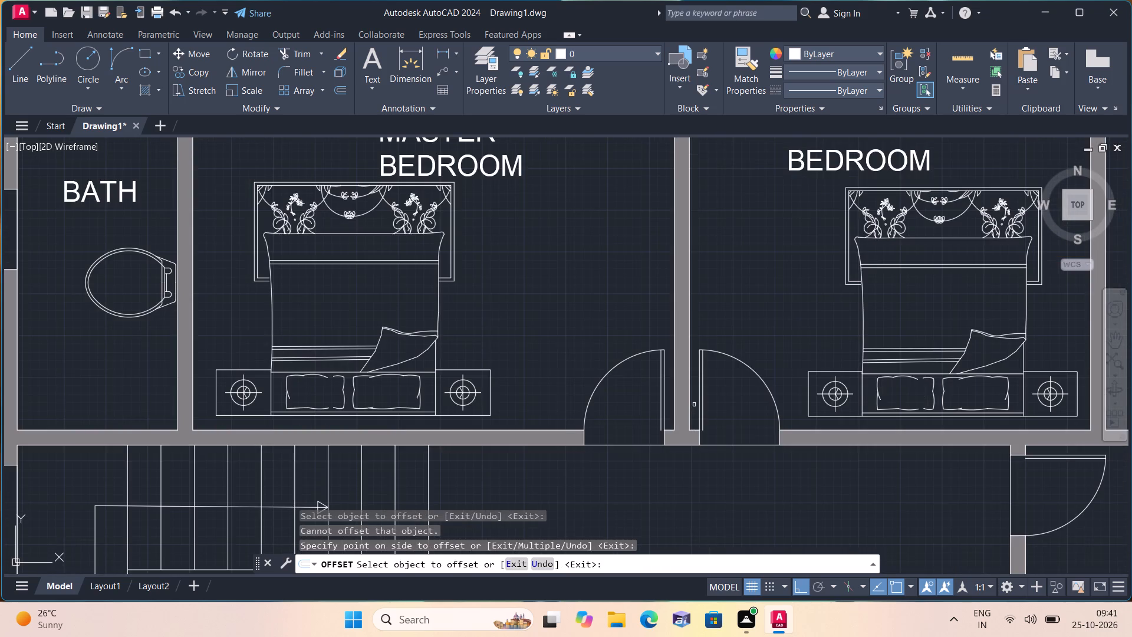
scroll(695, 404, "down", 2)
middle_click_drag(704, 435, 703, 425)
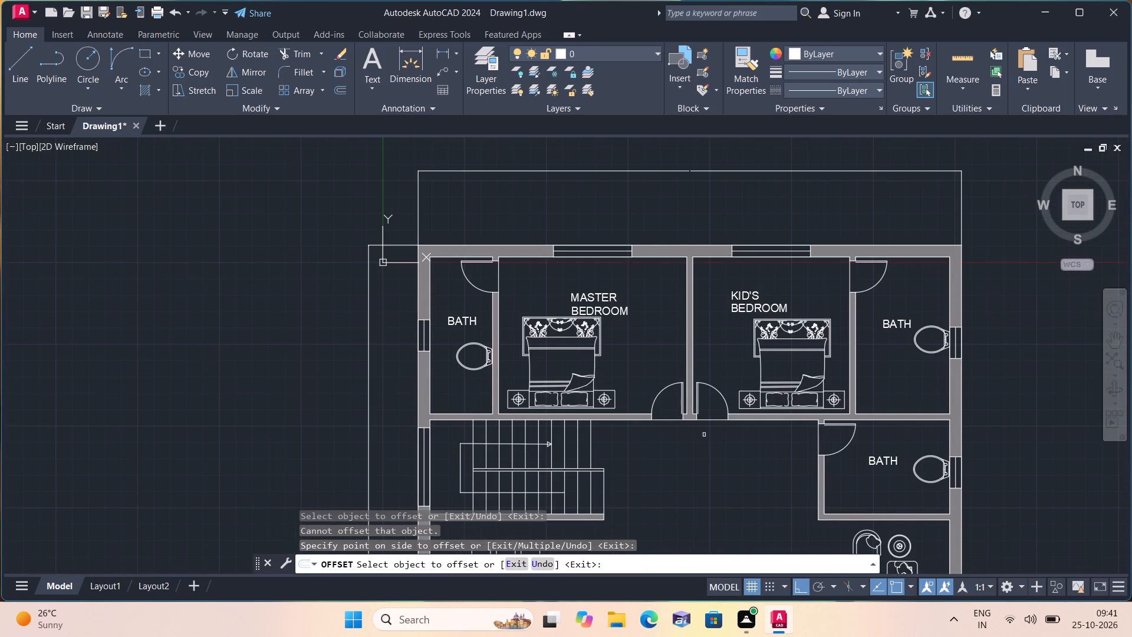
middle_click_drag(703, 425, 685, 350)
scroll(672, 357, "up", 1)
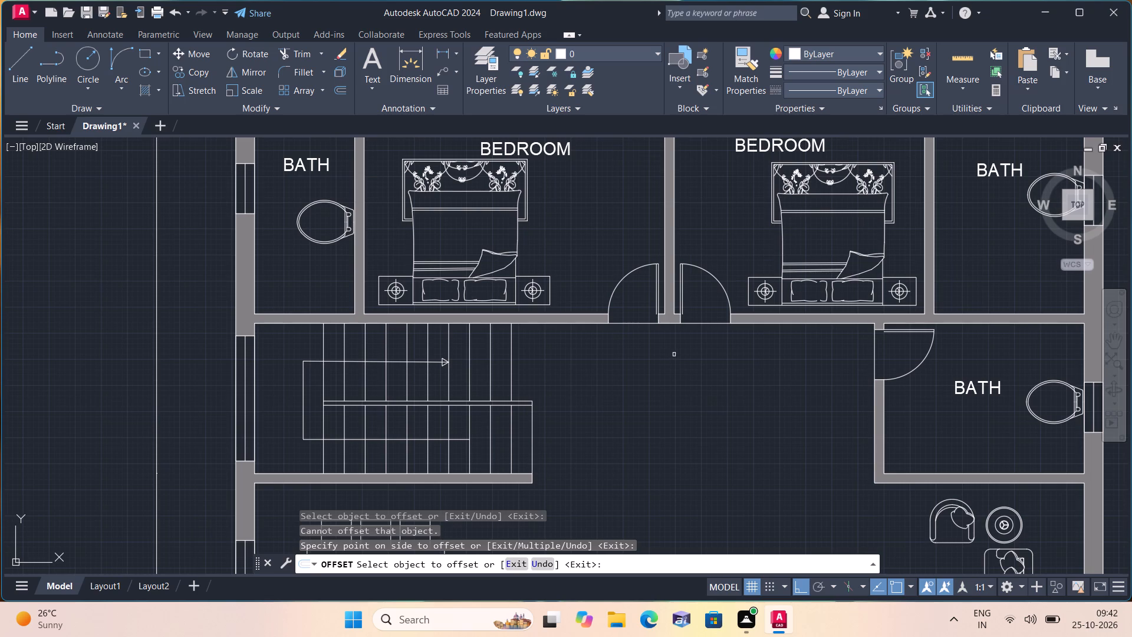
key("Escape")
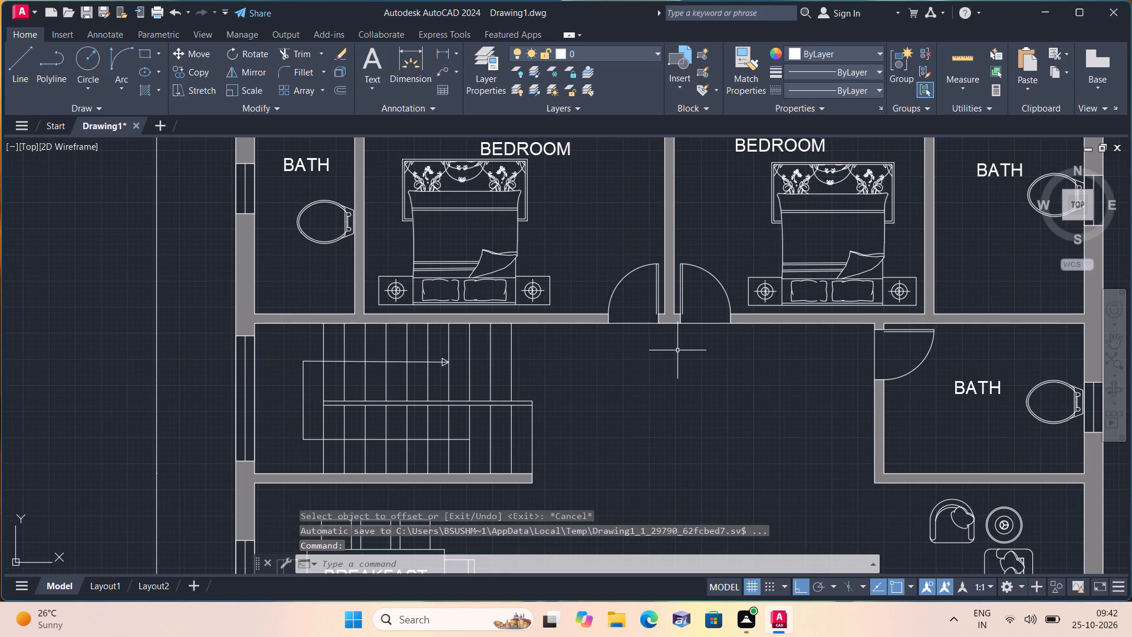
Extend the short wall edge at the master bedroom's bath door to the offset leaf line, closing the leaf's hinge end.
type("exte")
key("space")
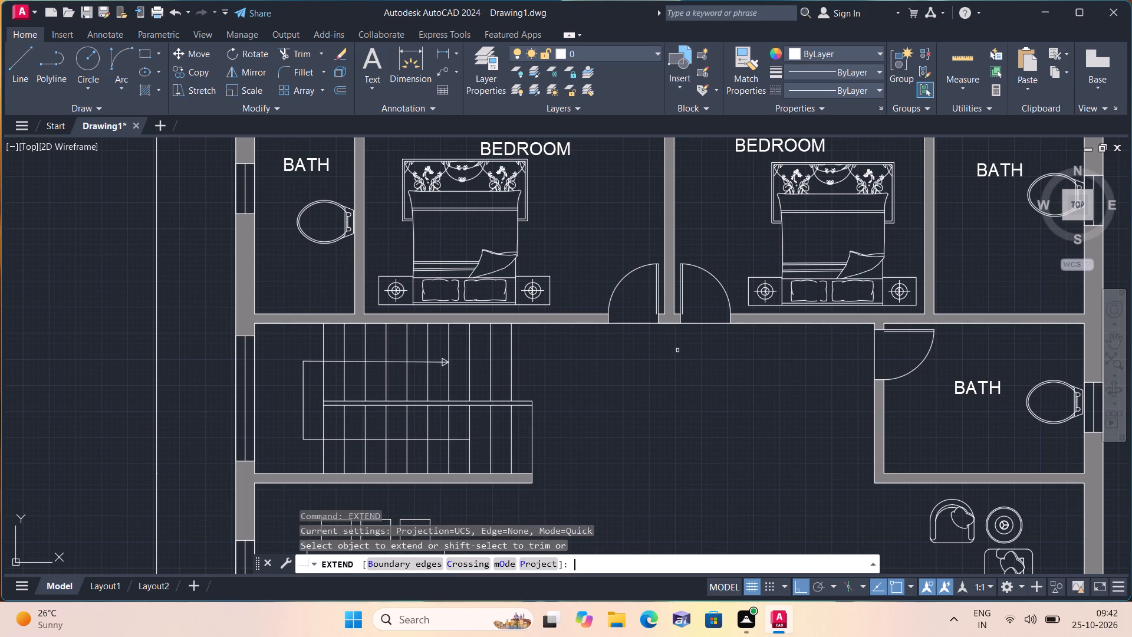
middle_click_drag(511, 297, 556, 511)
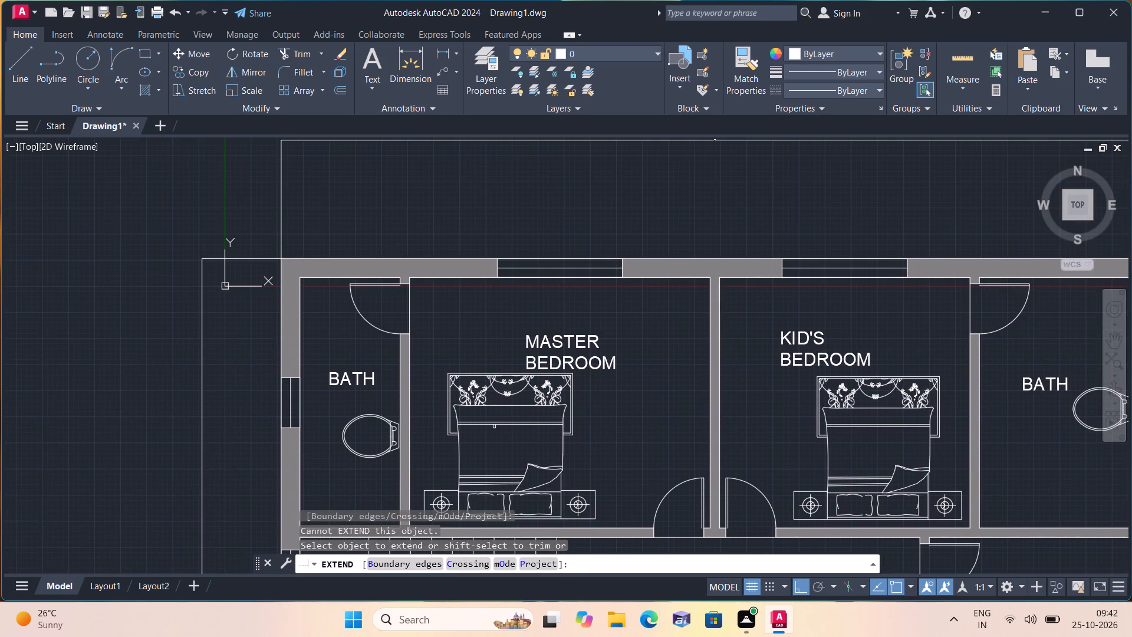
scroll(383, 288, "up", 4)
scroll(445, 268, "up", 1)
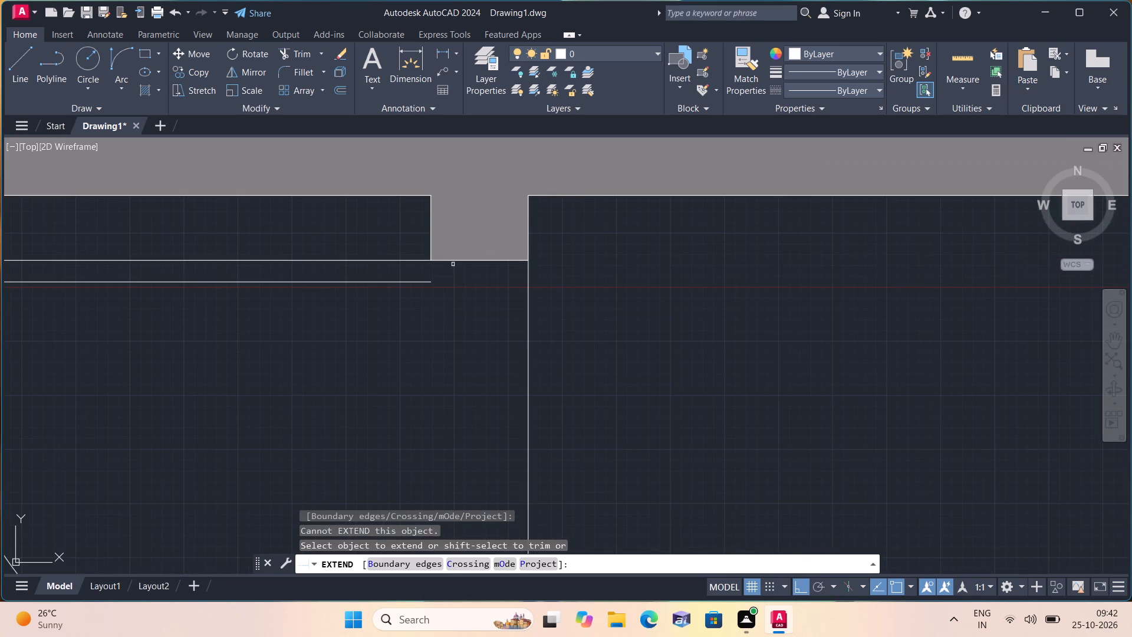
left_click(432, 248)
Extend the wall edges beside the master and kid's bedroom entrance doors to their offset leaf lines, closing both hinge ends.
scroll(432, 248, "down", 4)
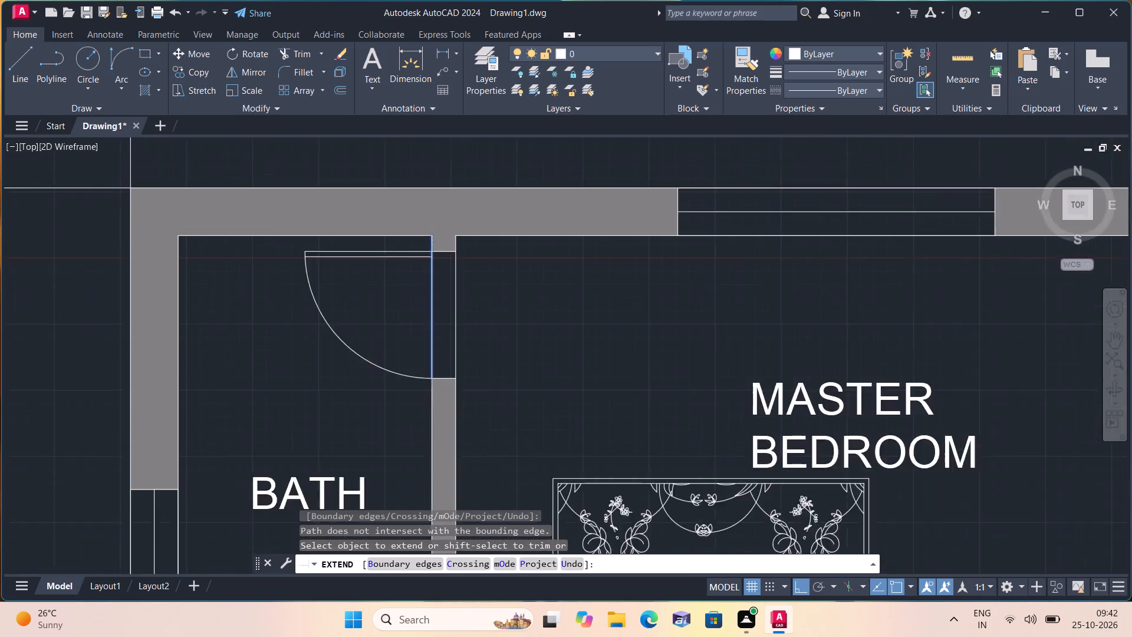
scroll(460, 271, "down", 1)
middle_click_drag(791, 323, 672, 198)
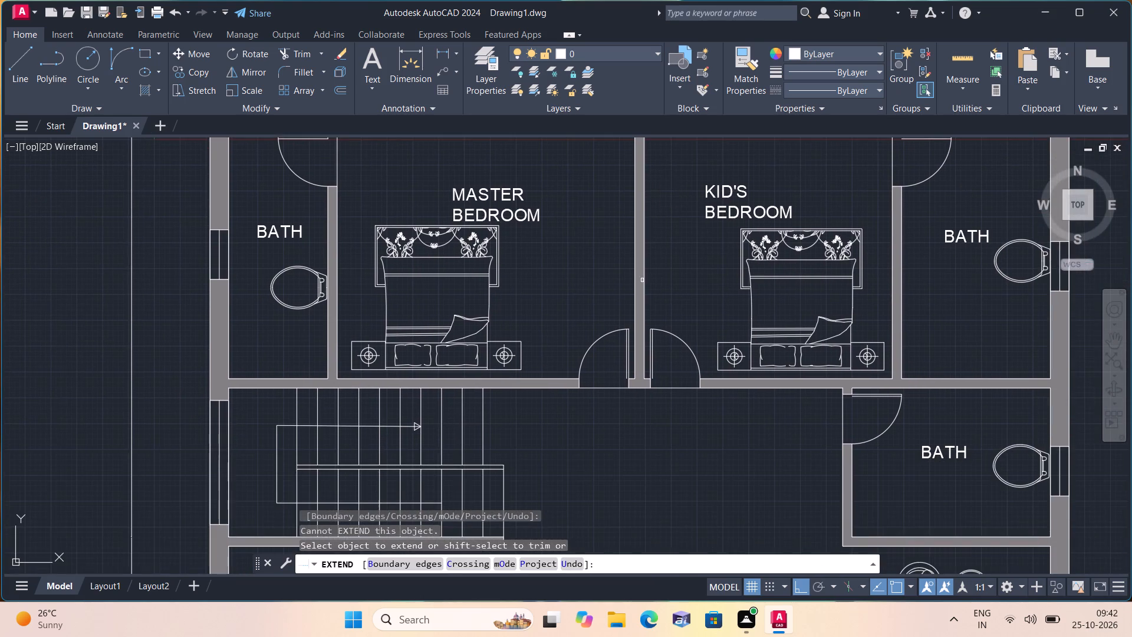
scroll(621, 393, "up", 4)
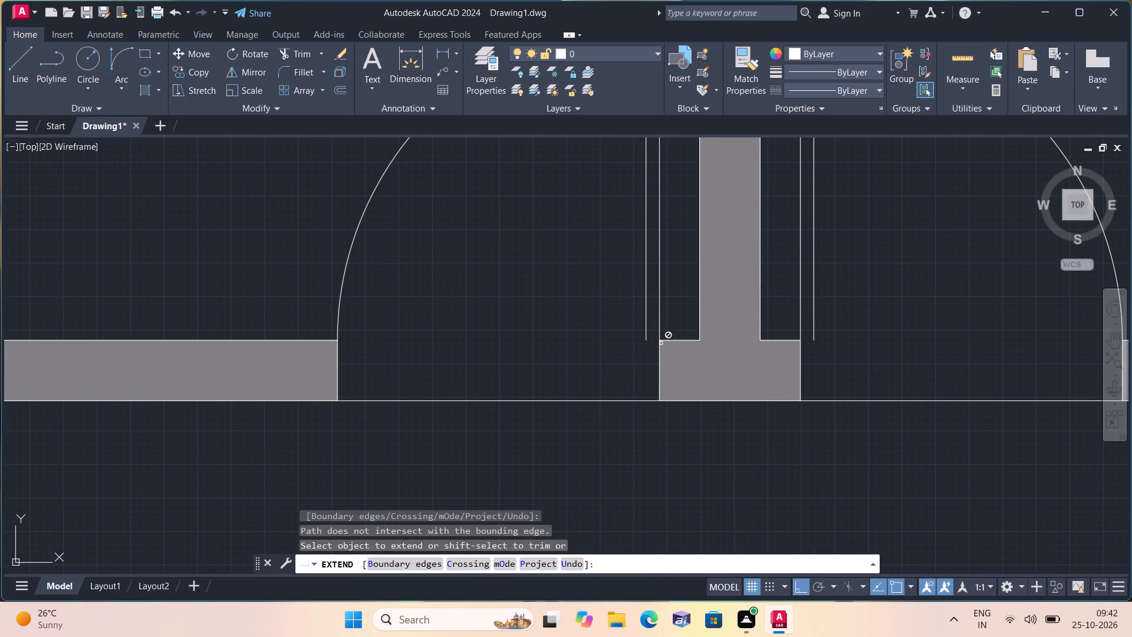
left_click(663, 342)
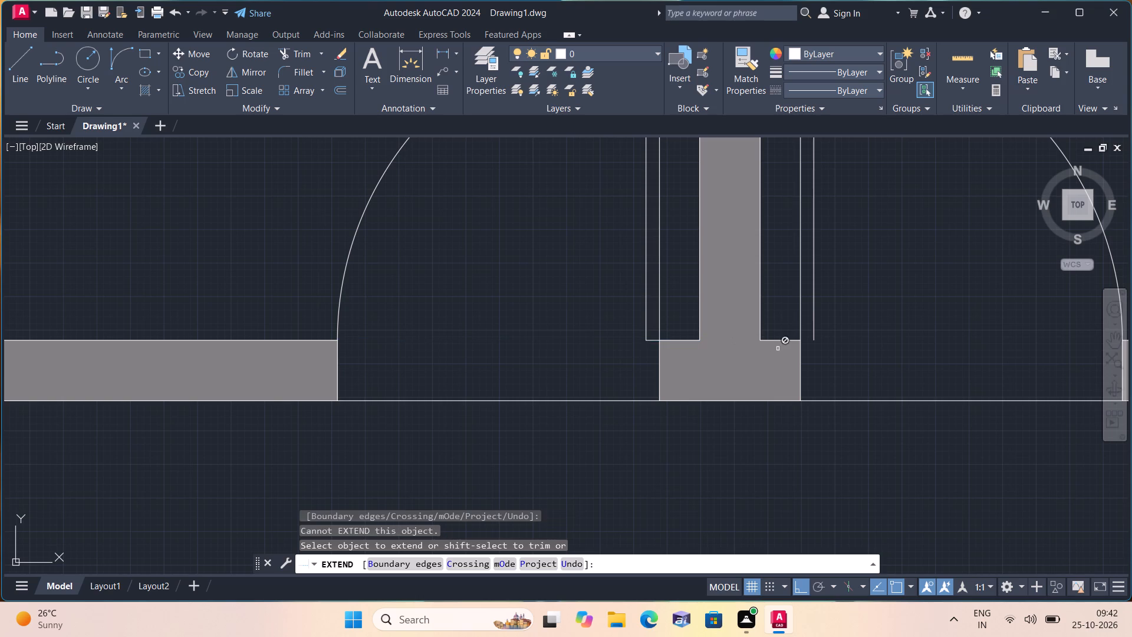
left_click(790, 339)
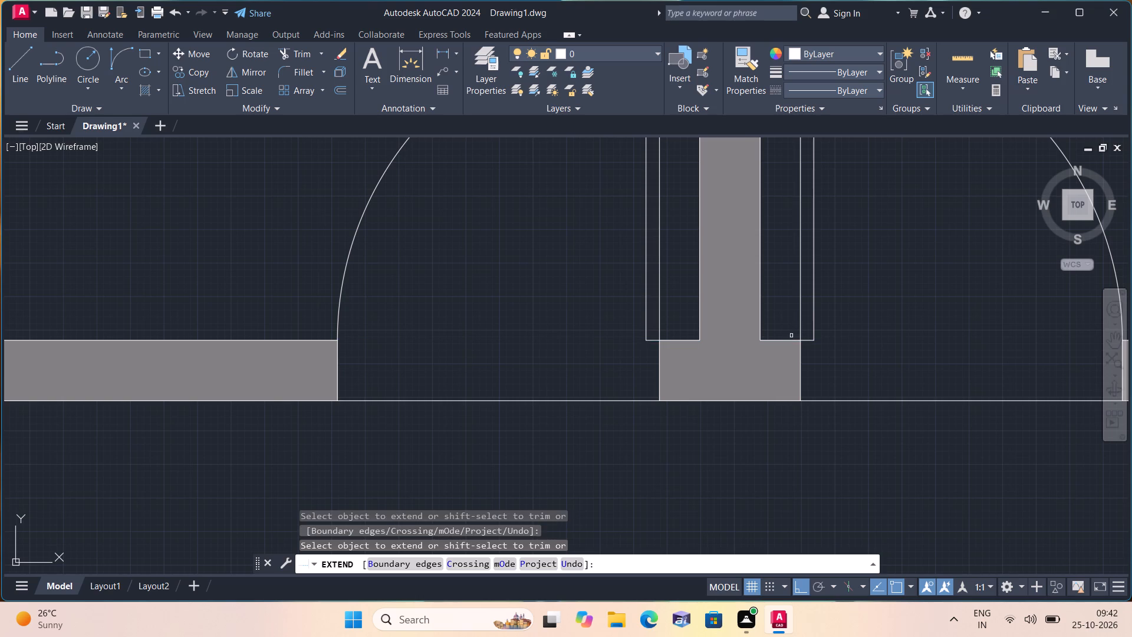
Extend the short wall edge at the kid's bedroom's bath door to the offset leaf line, closing the leaf's hinge end.
scroll(789, 329, "down", 4)
scroll(815, 391, "down", 1)
middle_click_drag(743, 383, 588, 431)
scroll(742, 383, "down", 1)
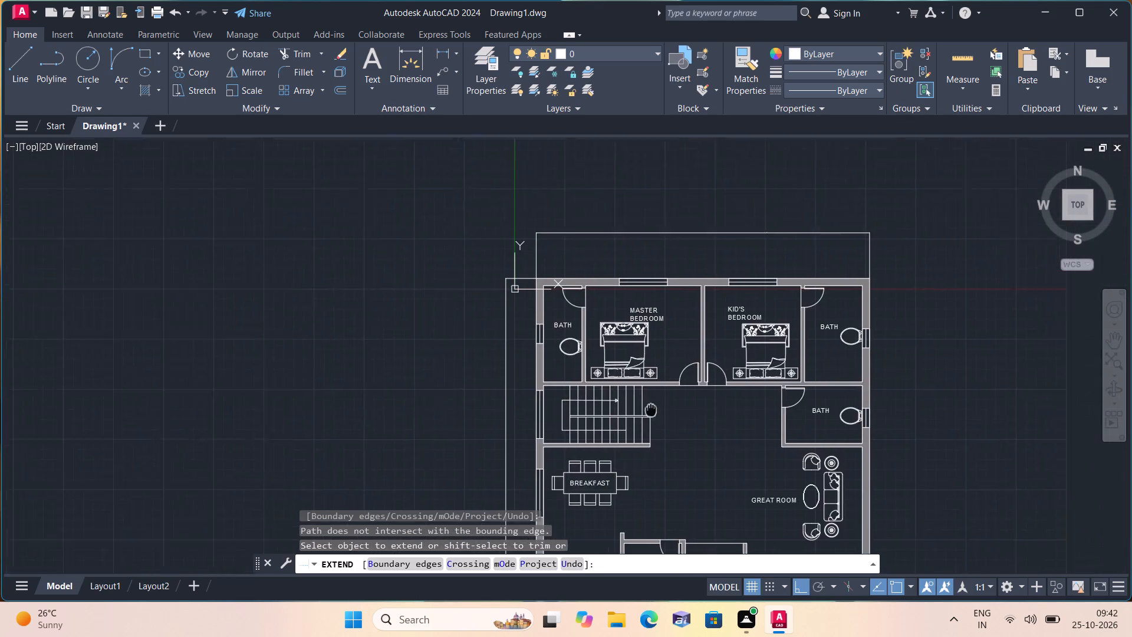
middle_click_drag(588, 431, 513, 458)
scroll(649, 341, "up", 3)
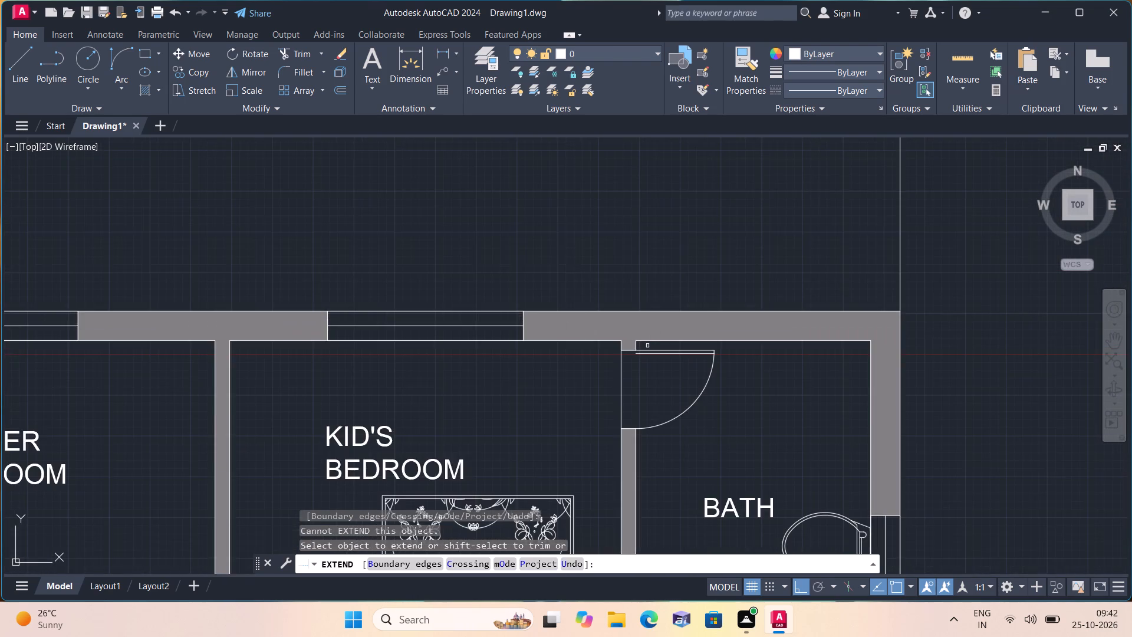
scroll(644, 346, "up", 3)
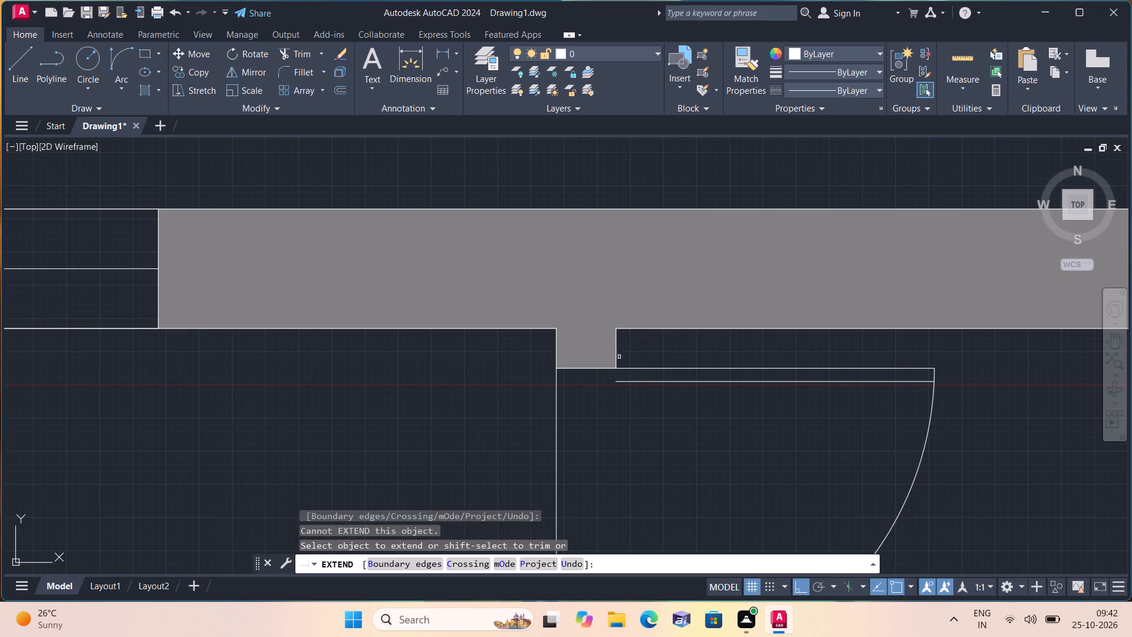
left_click(617, 355)
Extend the short wall edge at the door of the bath beside the great room to the offset leaf line, closing its hinge end.
scroll(617, 353, "down", 4)
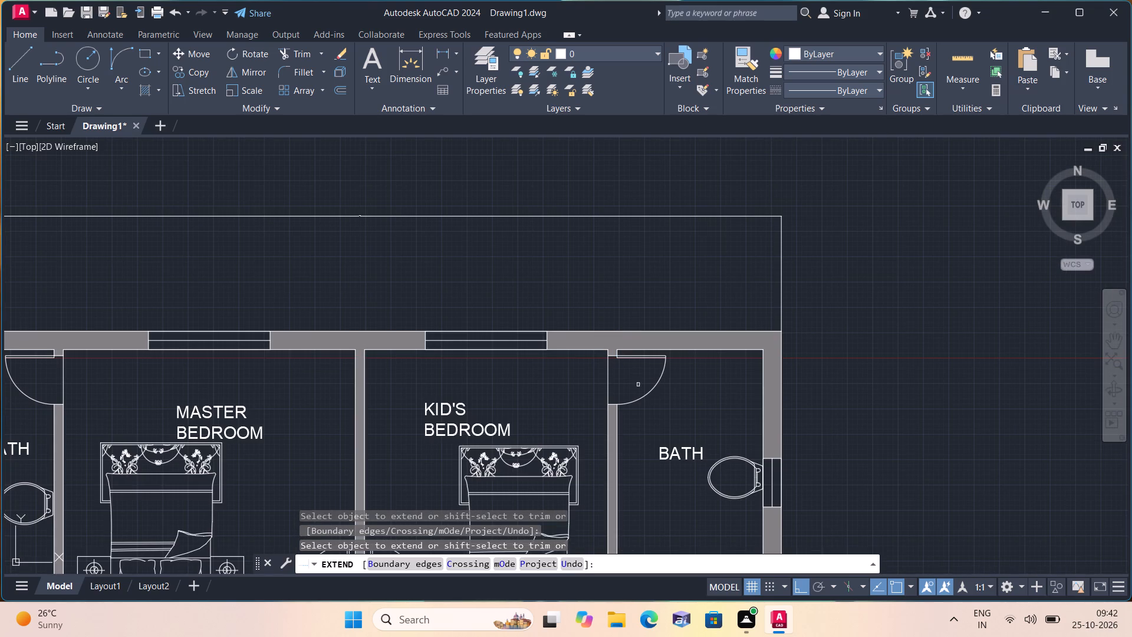
middle_click_drag(640, 441, 636, 294)
scroll(640, 440, "down", 1)
scroll(637, 307, "down", 1)
scroll(621, 370, "up", 1)
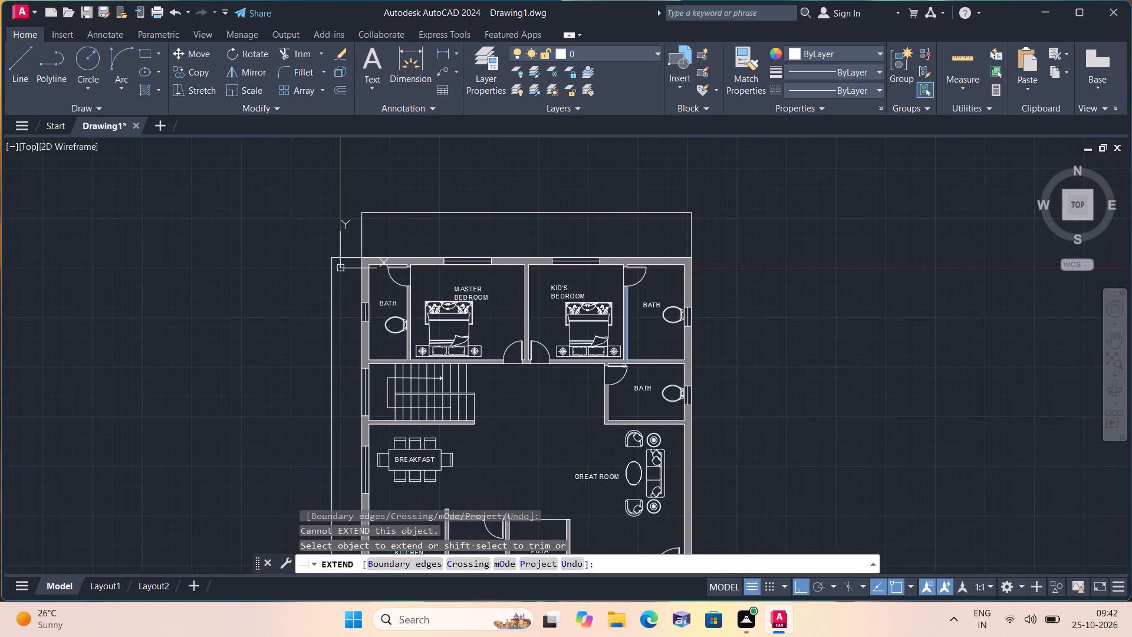
scroll(621, 370, "up", 3)
scroll(580, 340, "up", 2)
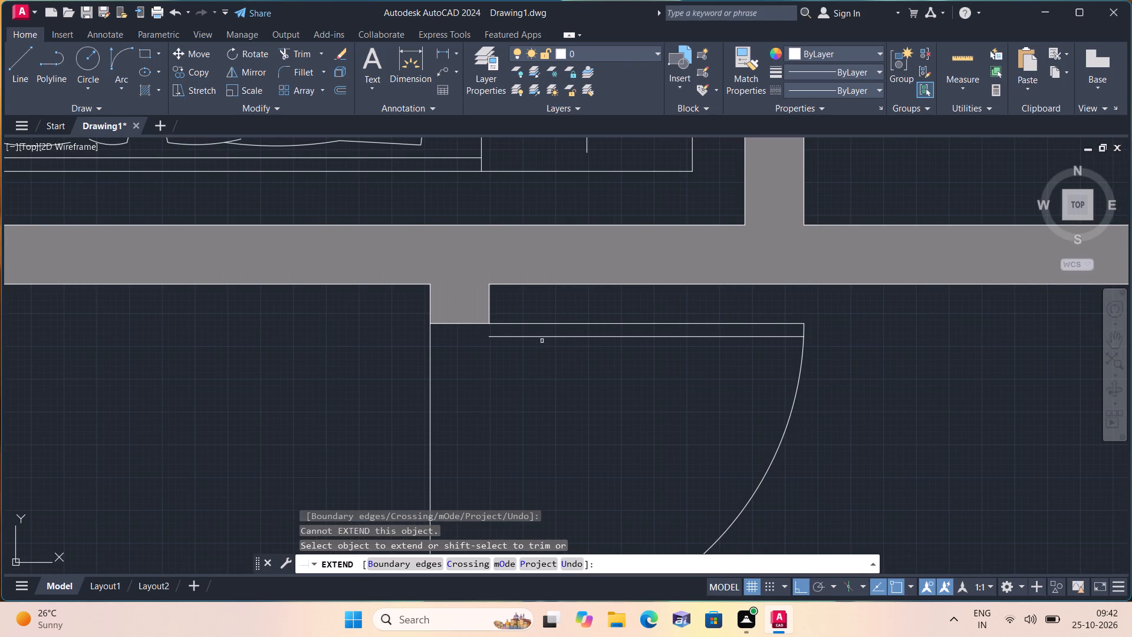
left_click(492, 313)
scroll(513, 303, "down", 1)
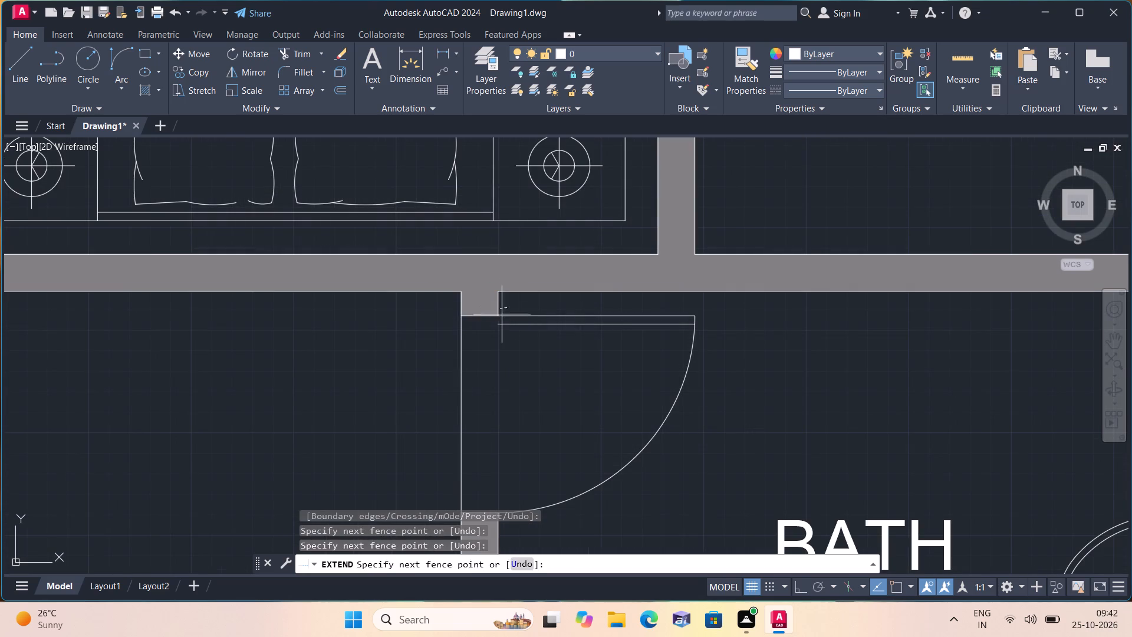
scroll(499, 319, "up", 1)
left_click(486, 323)
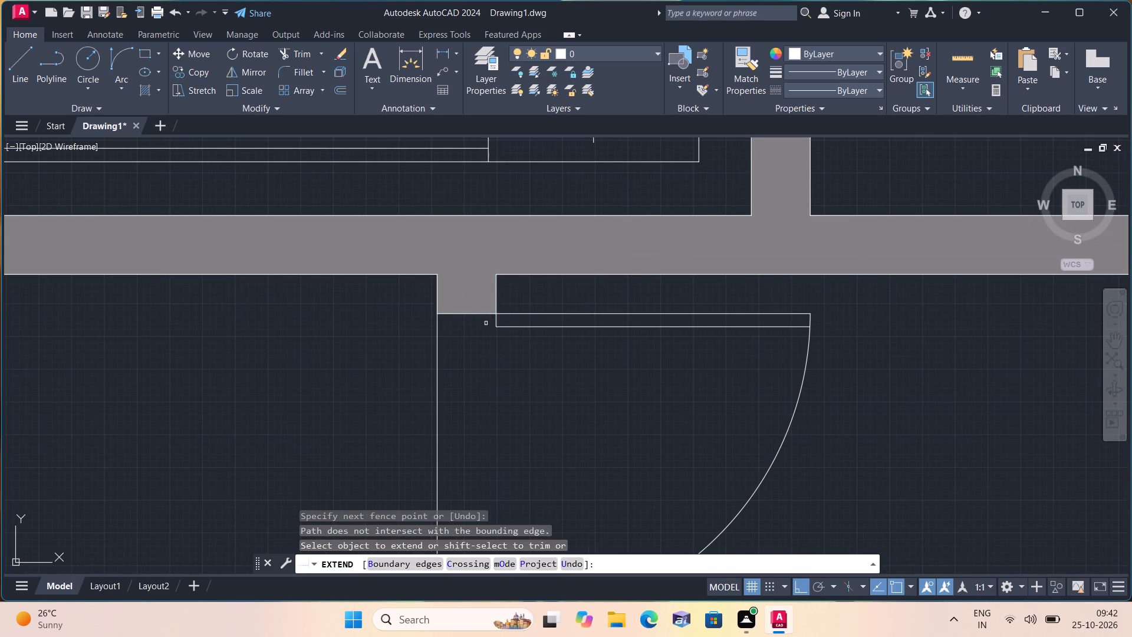
Extend the short wall edge at the store's door to the offset leaf line, closing the leaf's hinge end.
scroll(486, 323, "down", 5)
middle_click_drag(538, 397, 618, 270)
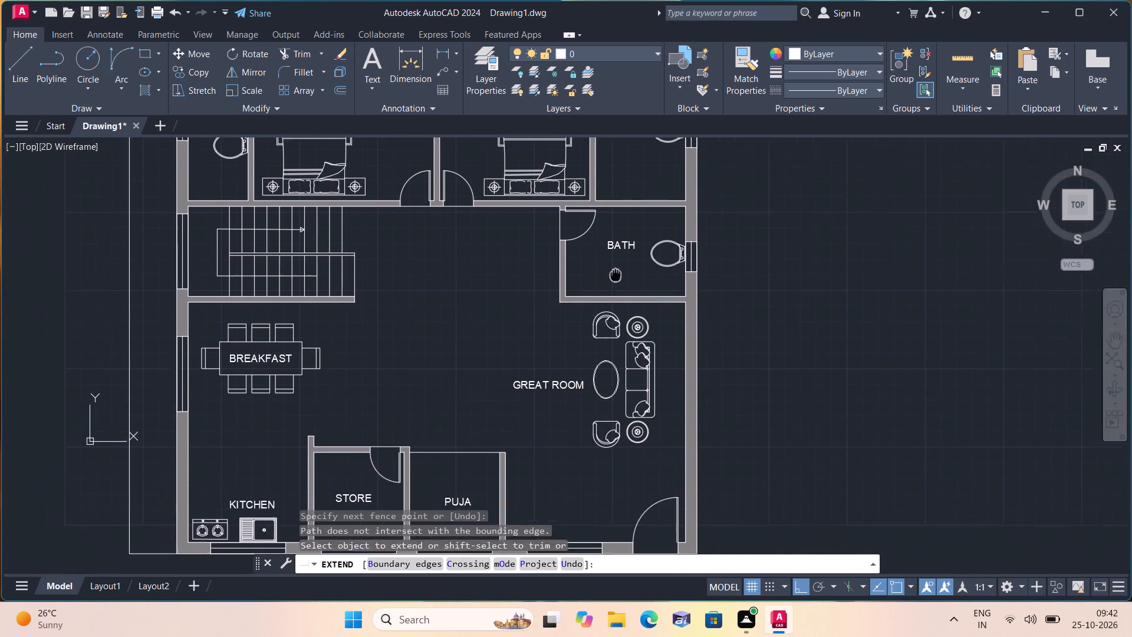
middle_click_drag(618, 270, 618, 268)
scroll(421, 445, "up", 3)
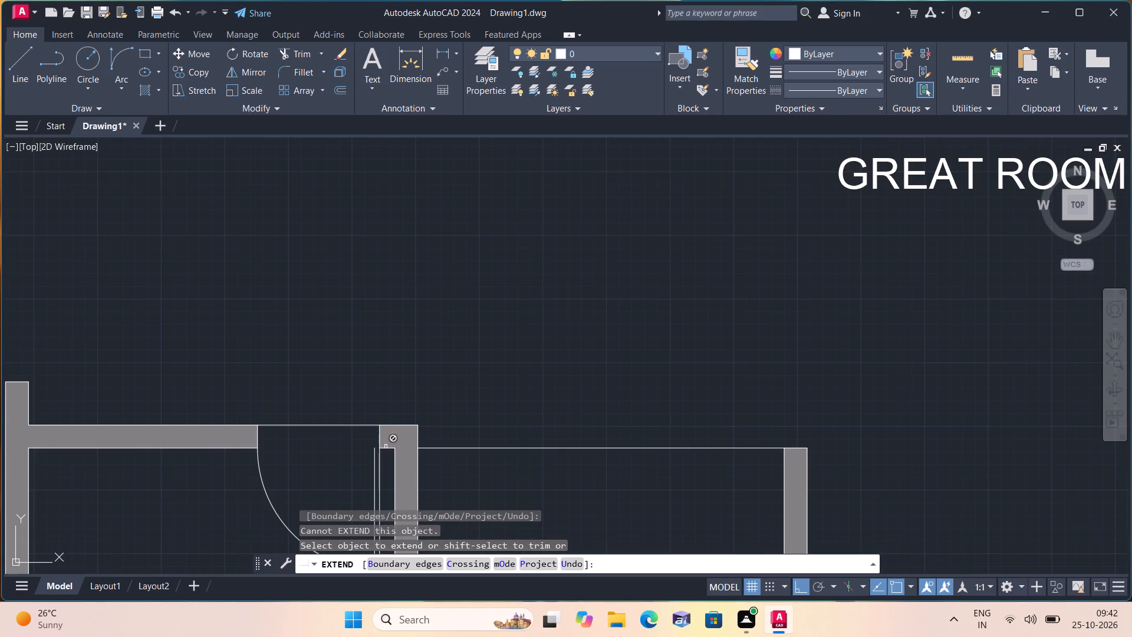
left_click(386, 446)
scroll(472, 327, "down", 4)
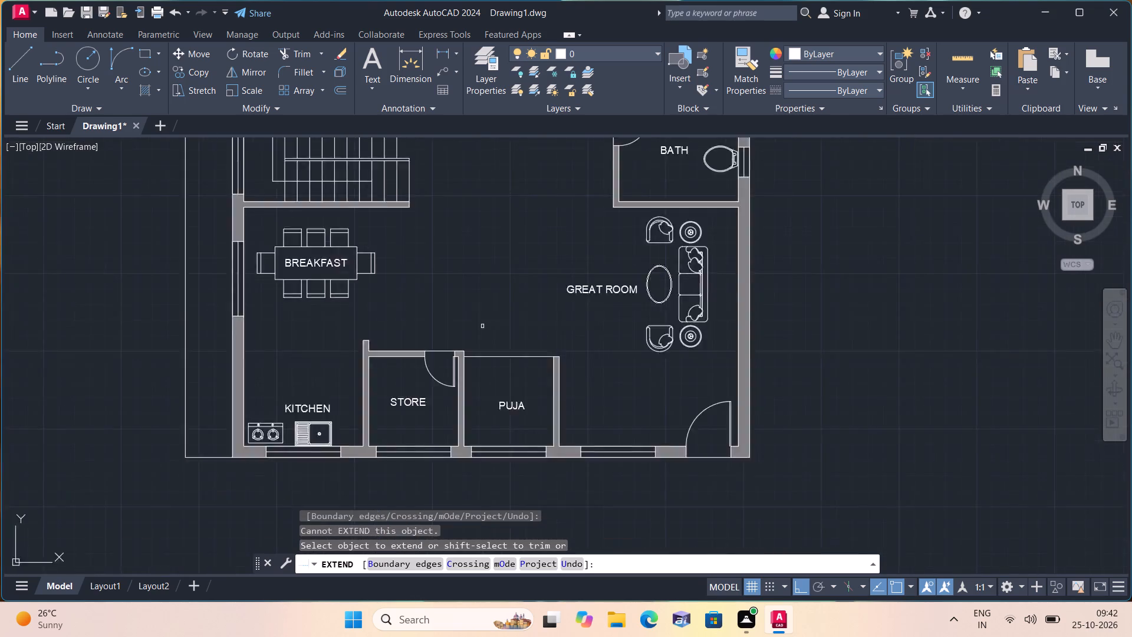
Extend the short wall edge at the great room's entrance door to the offset leaf line, closing the leaf's hinge end.
scroll(605, 403, "up", 5)
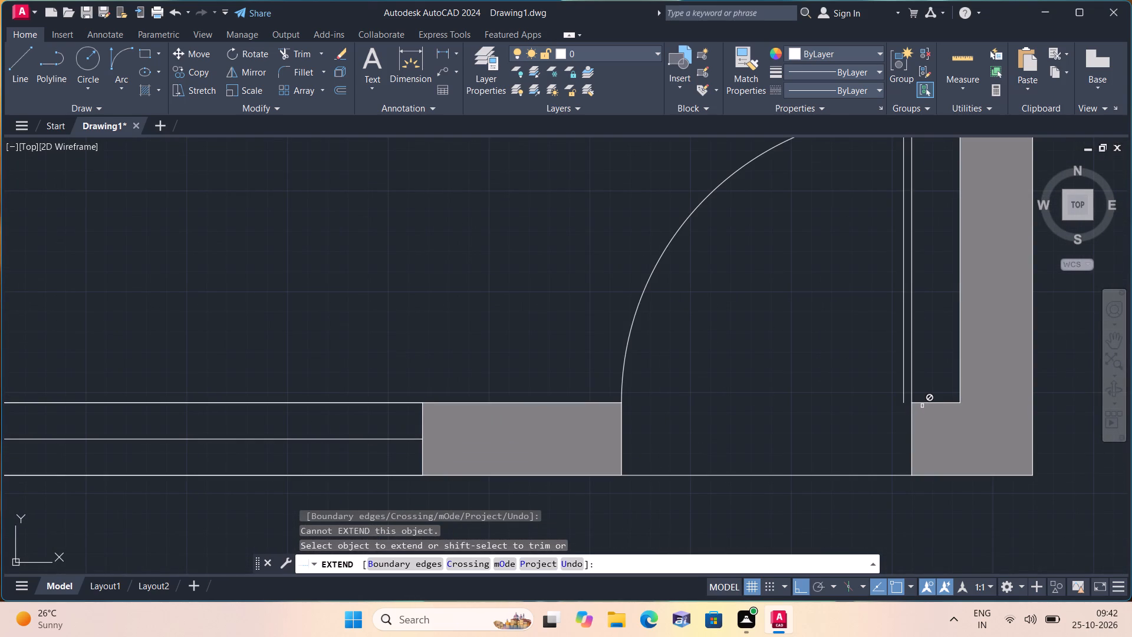
left_click(922, 400)
scroll(838, 356, "down", 2)
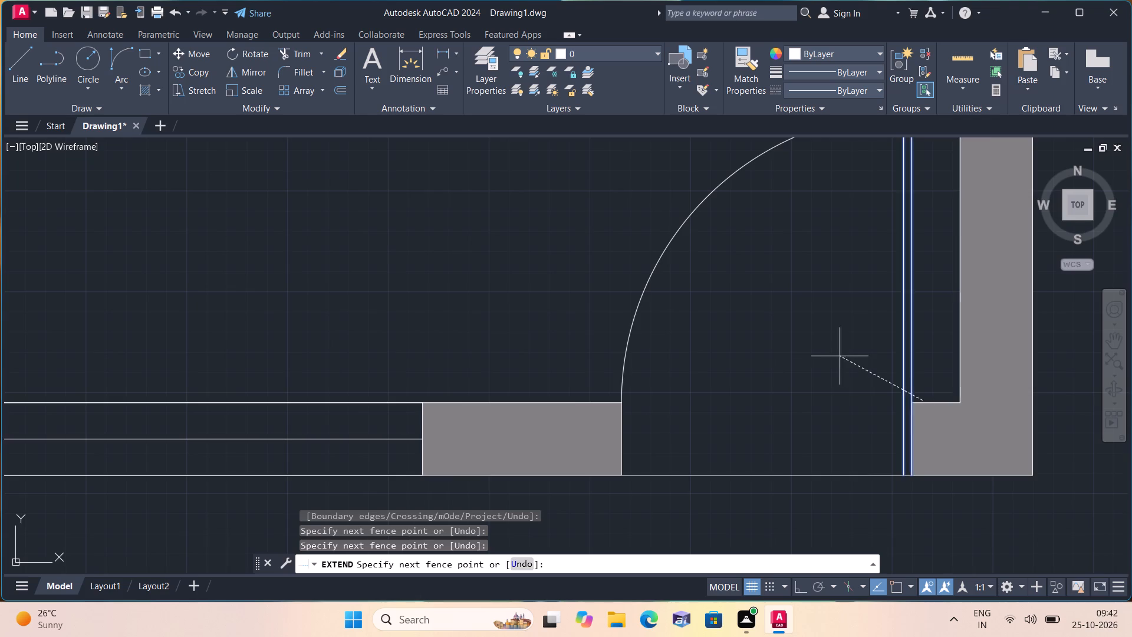
scroll(830, 352, "down", 1)
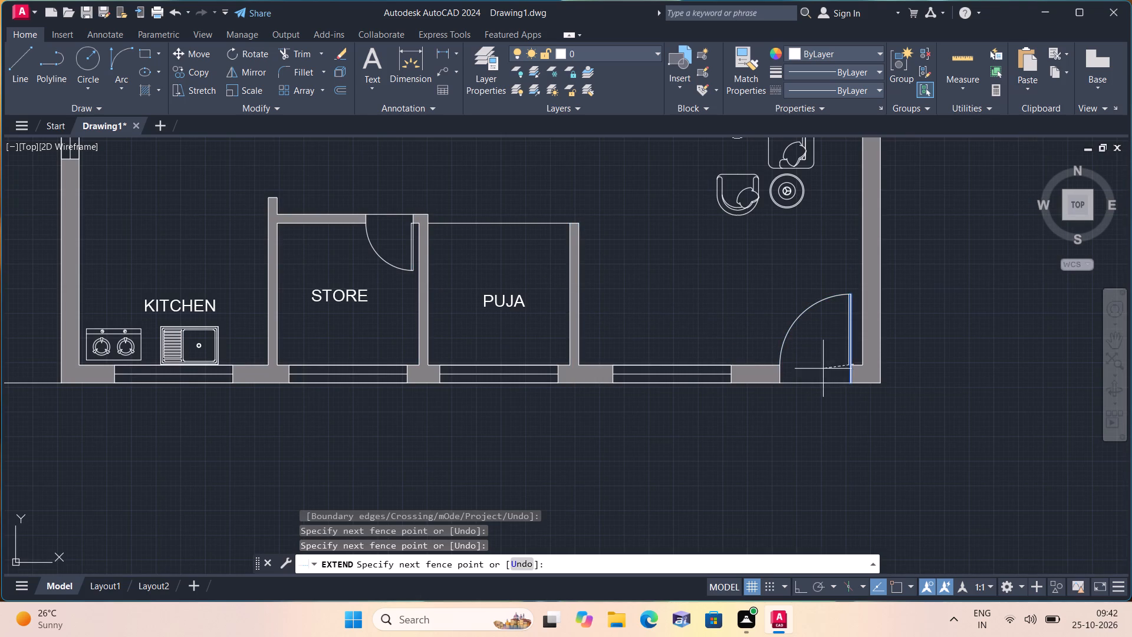
scroll(829, 350, "up", 2)
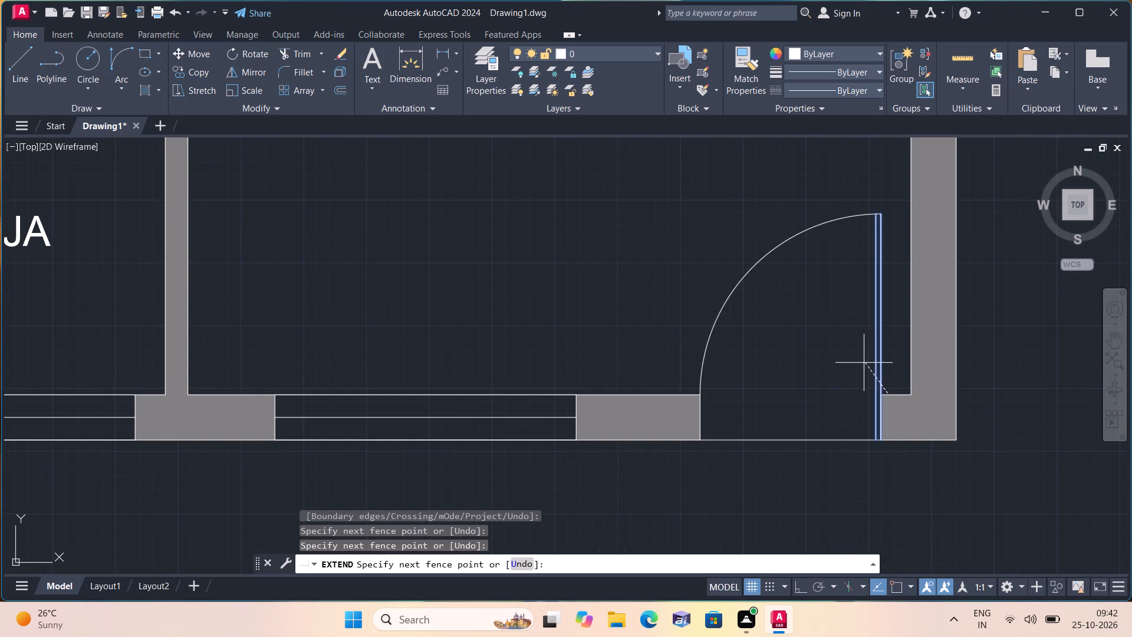
scroll(860, 398, "up", 3)
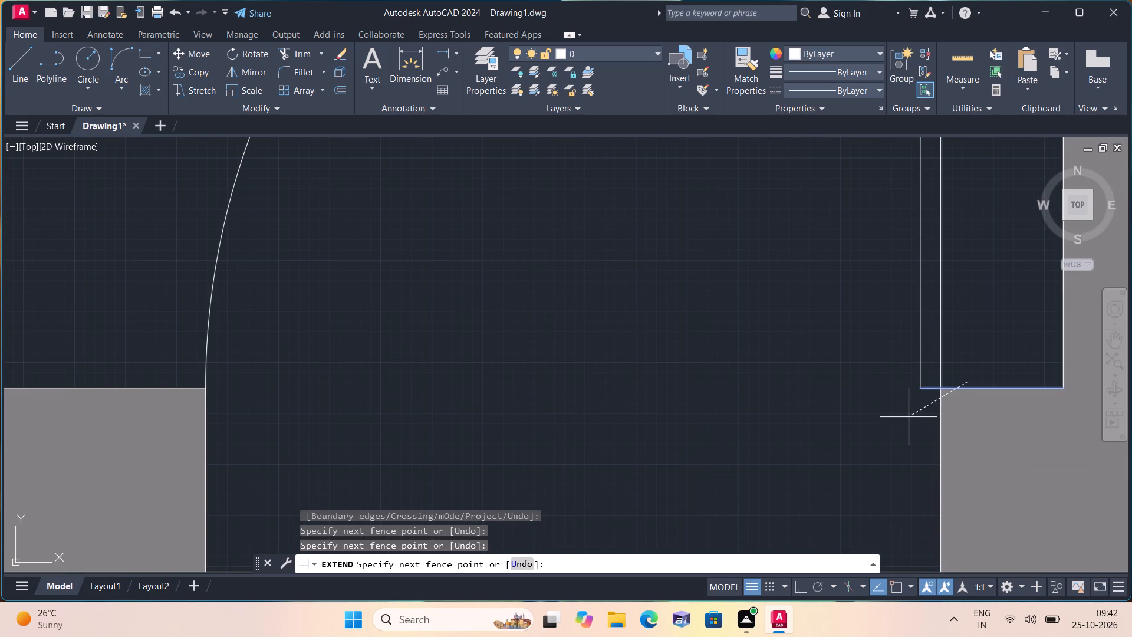
left_click(907, 415)
scroll(799, 350, "down", 3)
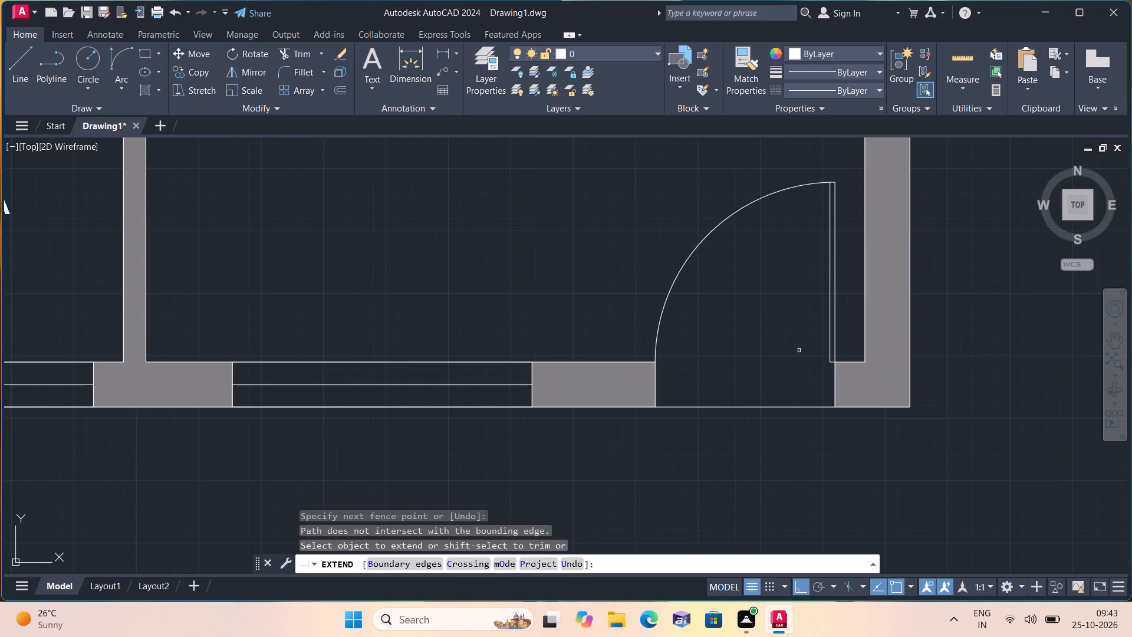
Check the door leaves from the entrance up to the bedrooms for open hinge ends and finish extending.
scroll(788, 365, "down", 1)
middle_click_drag(788, 365, 824, 414)
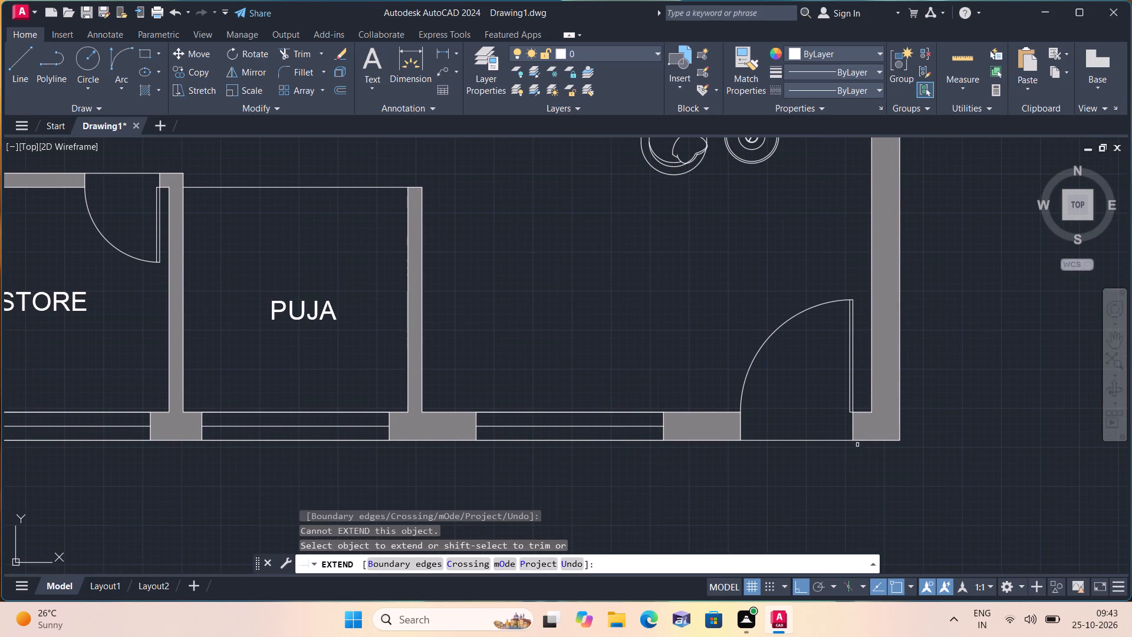
scroll(785, 369, "down", 1)
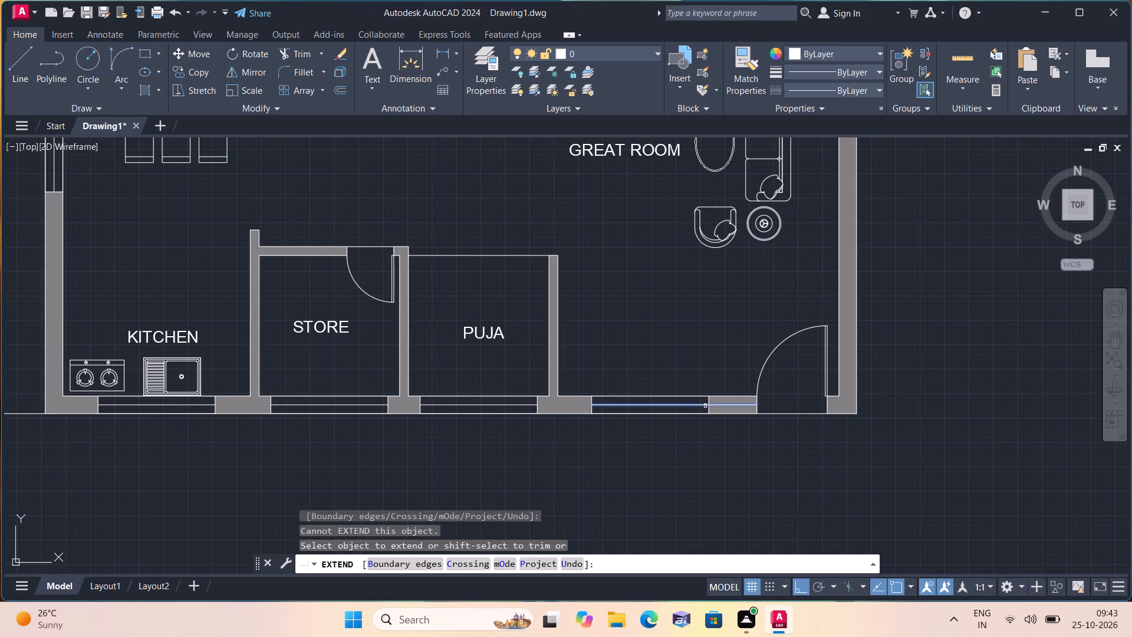
middle_click_drag(601, 294, 624, 329)
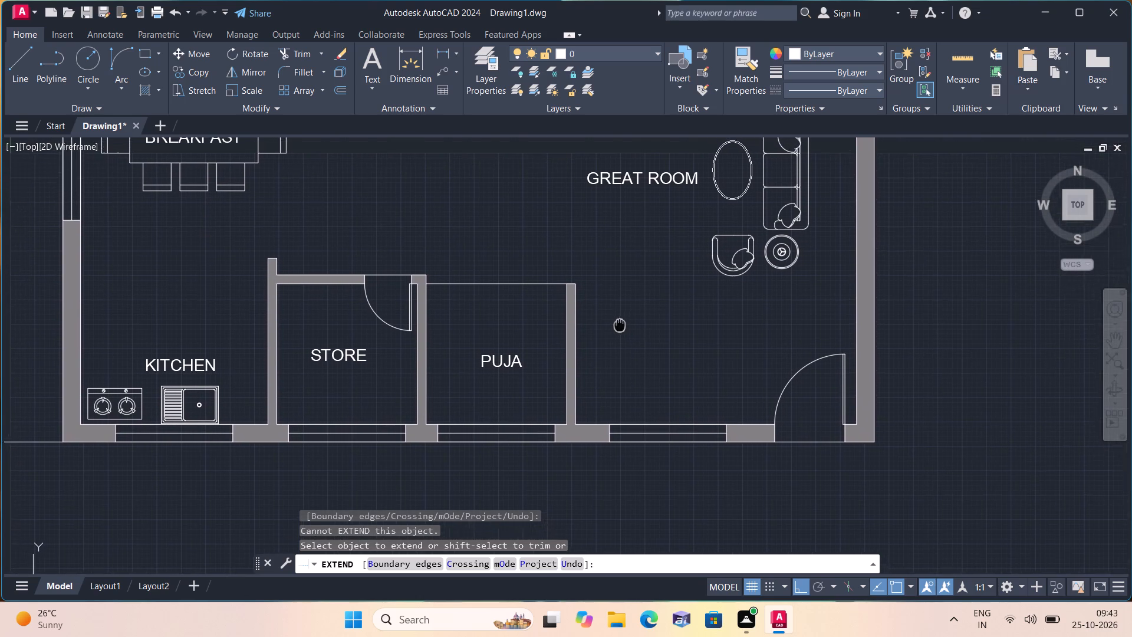
middle_click_drag(624, 329, 658, 442)
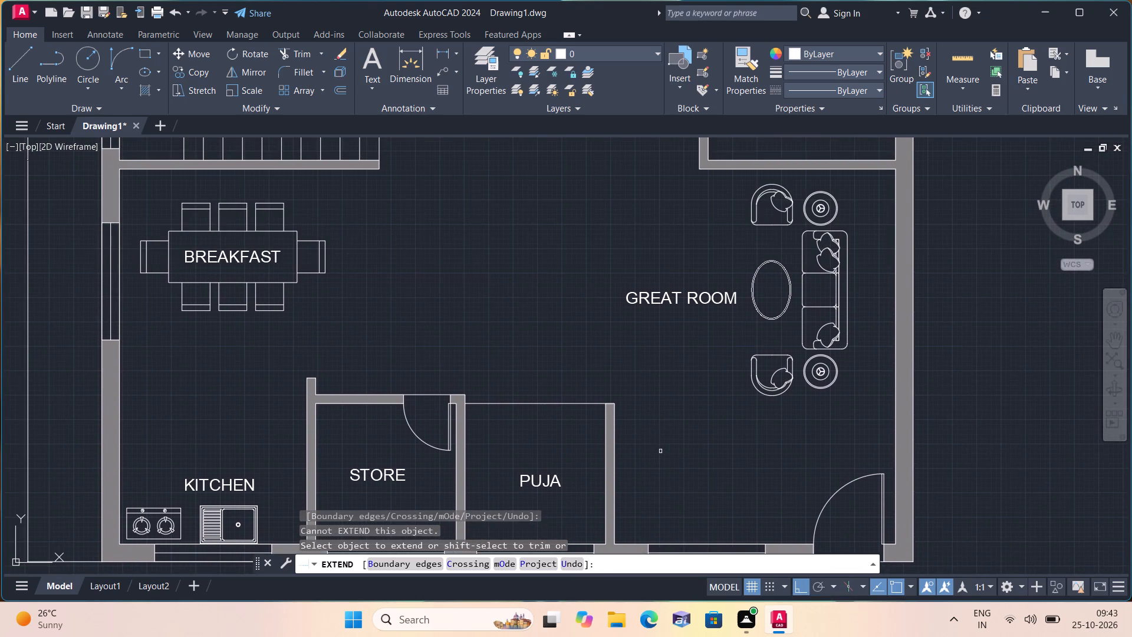
scroll(660, 451, "down", 2)
scroll(629, 306, "up", 2)
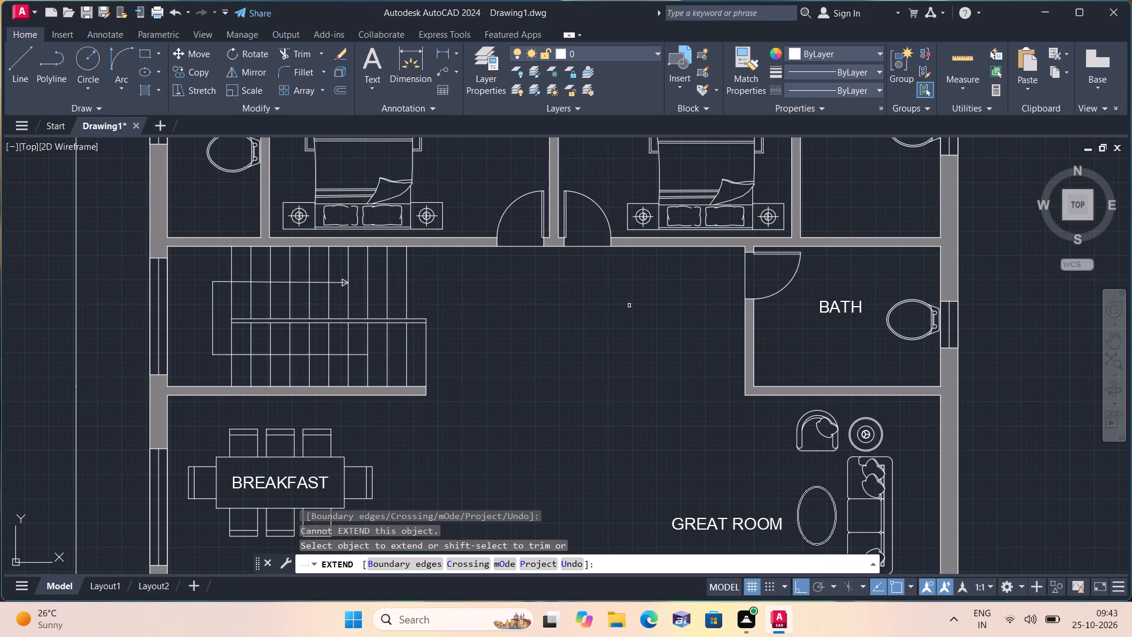
middle_click_drag(626, 306, 621, 398)
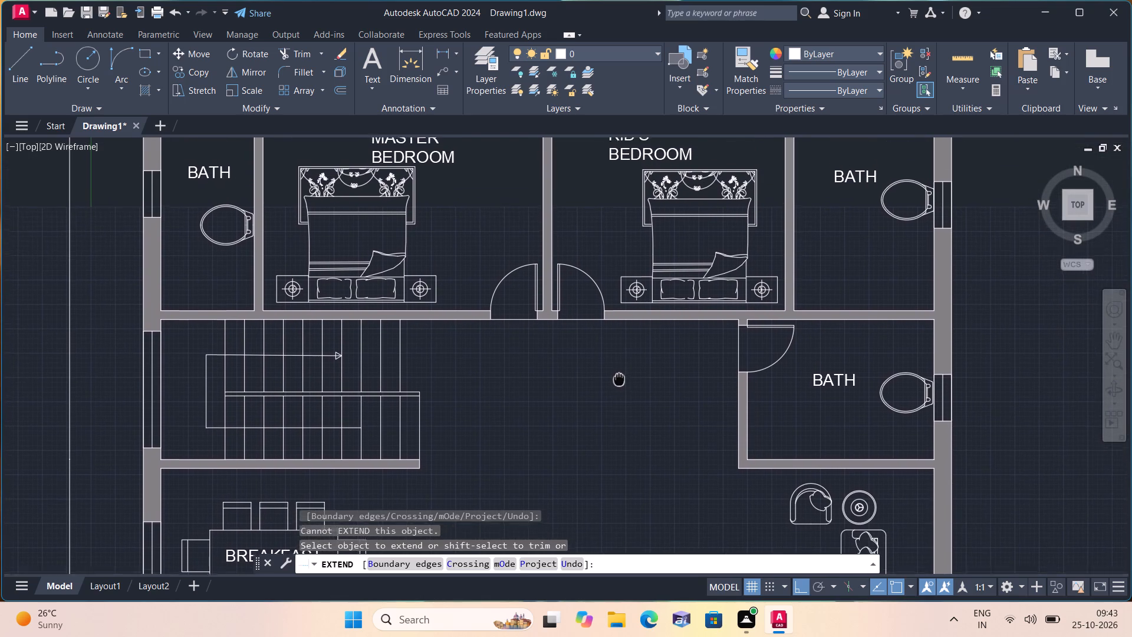
middle_click_drag(621, 398, 632, 467)
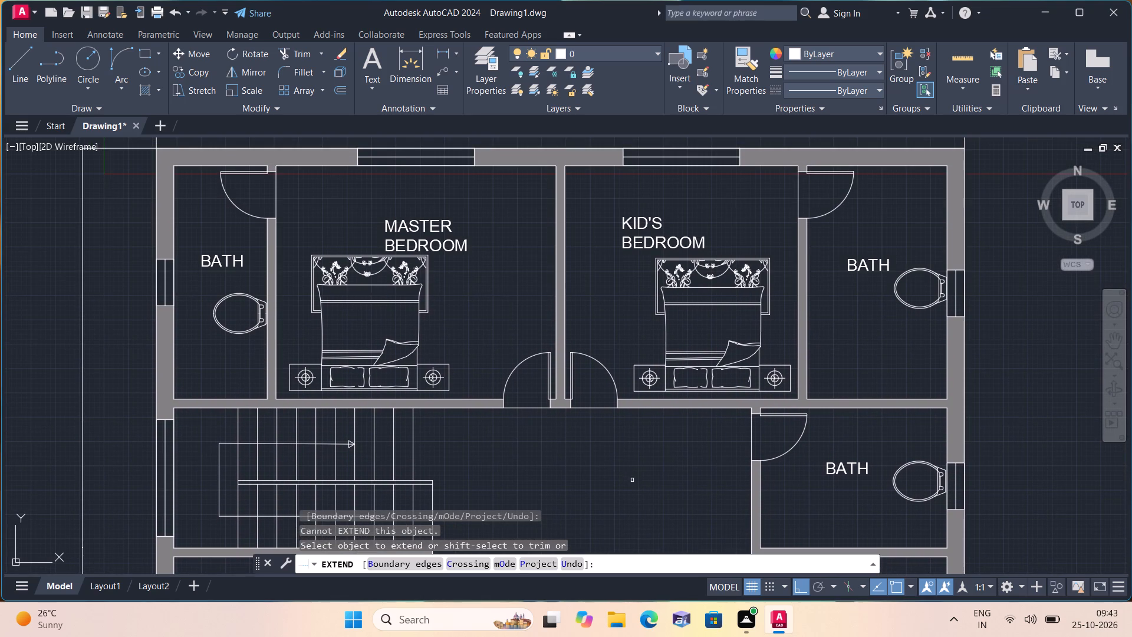
key("Escape")
Add a horizontal linear dimension across the master bedroom bath's width between its inner wall faces, just below the door swing.
scroll(525, 469, "down", 1)
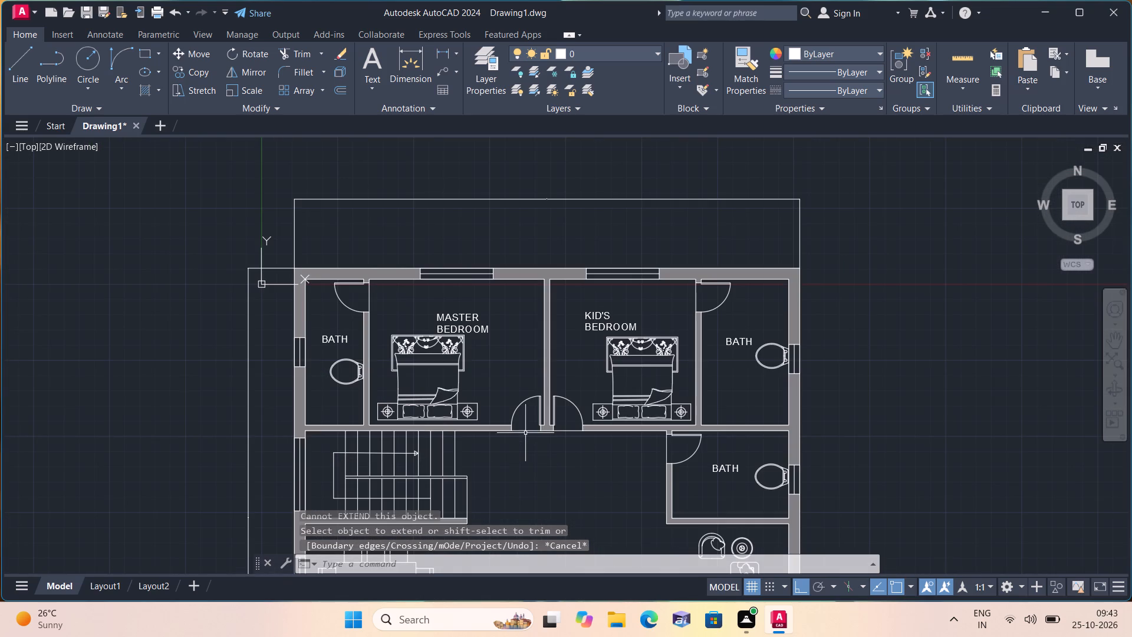
left_click(458, 48)
left_click(476, 76)
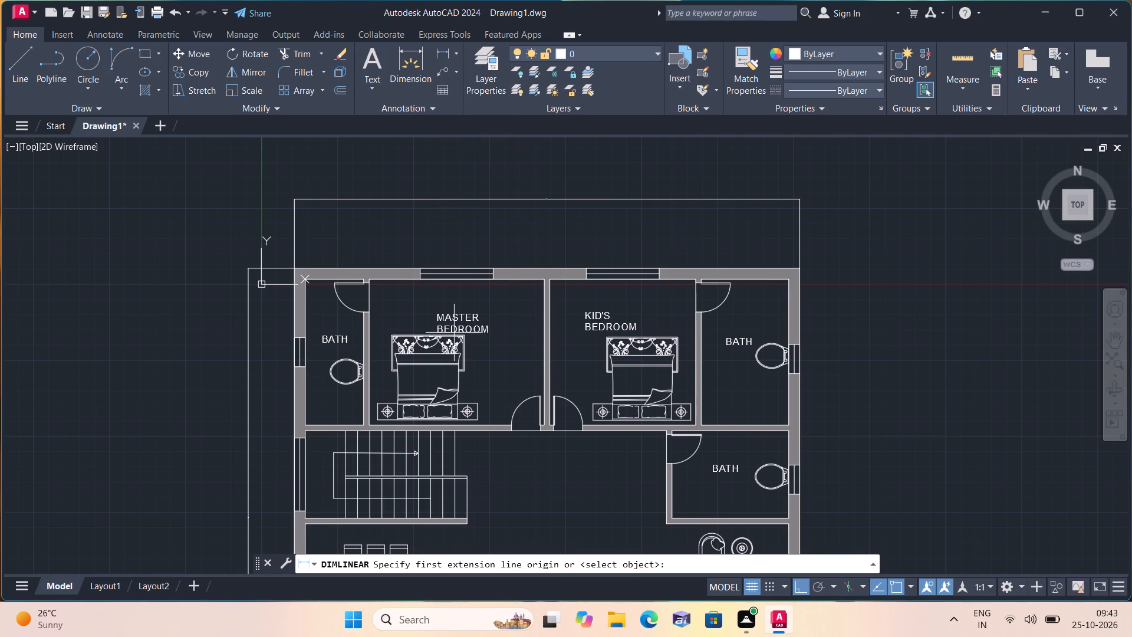
scroll(354, 389, "up", 1)
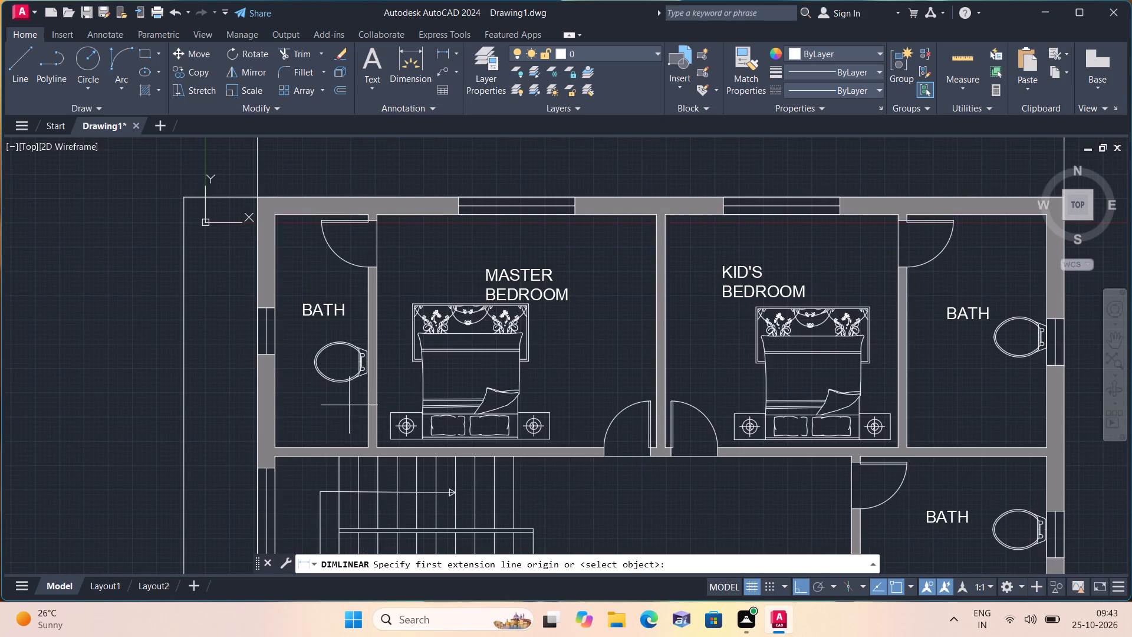
scroll(360, 269, "up", 2)
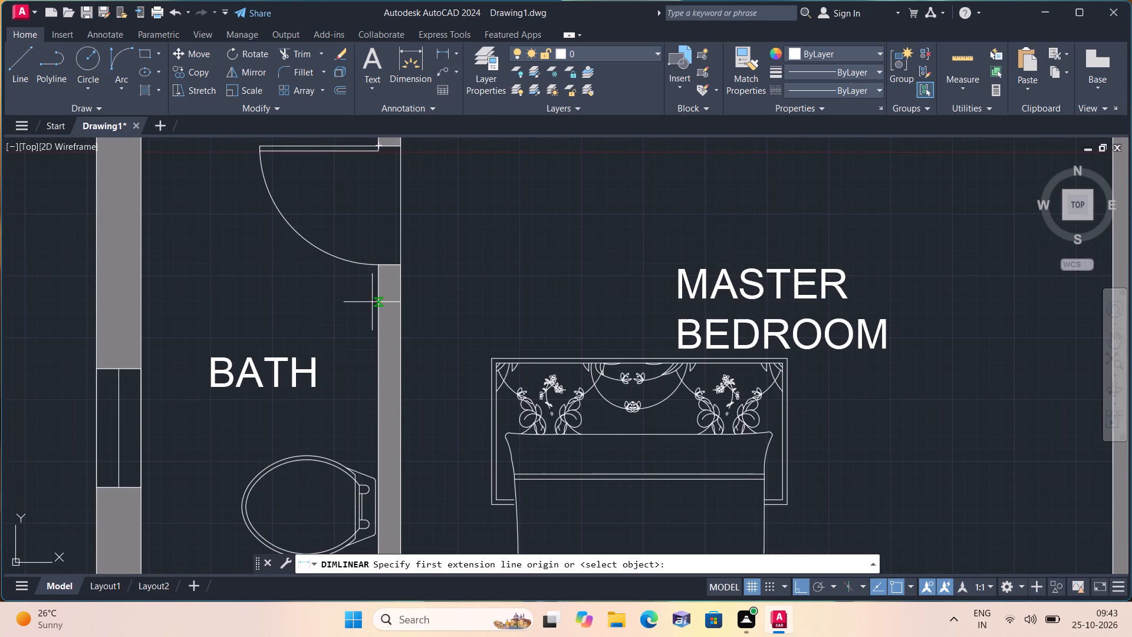
left_click(376, 290)
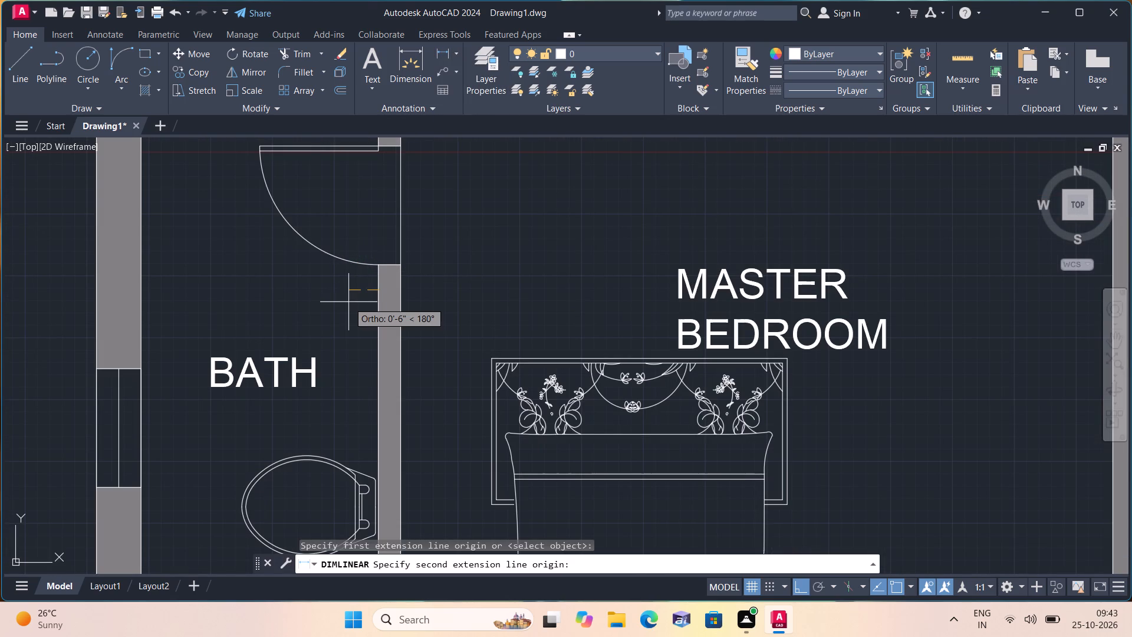
left_click(143, 284)
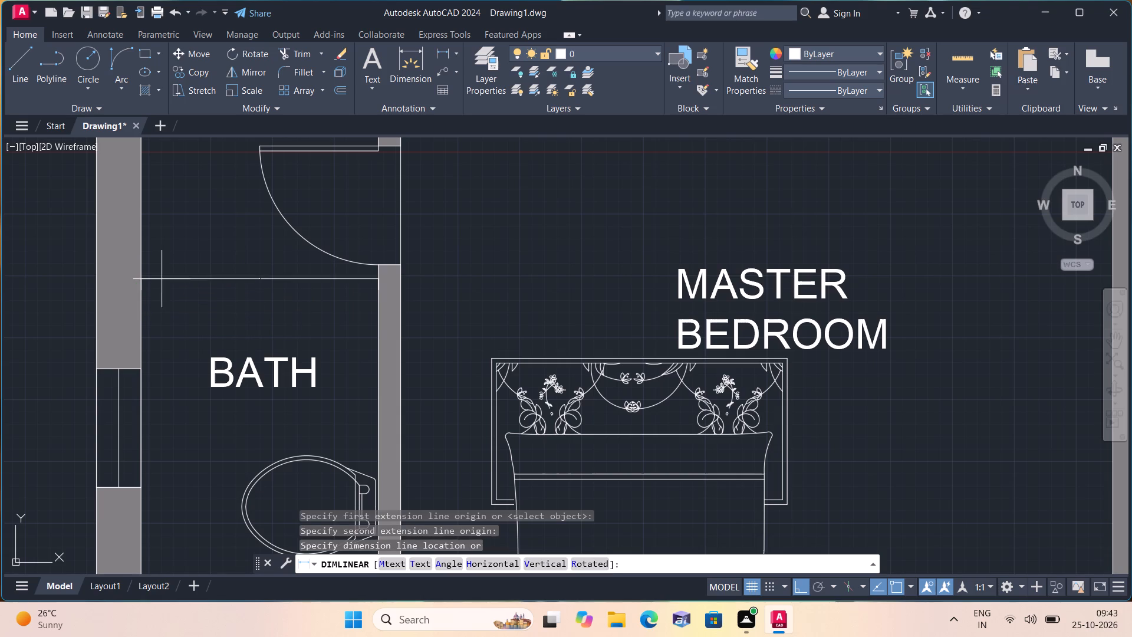
left_click(165, 281)
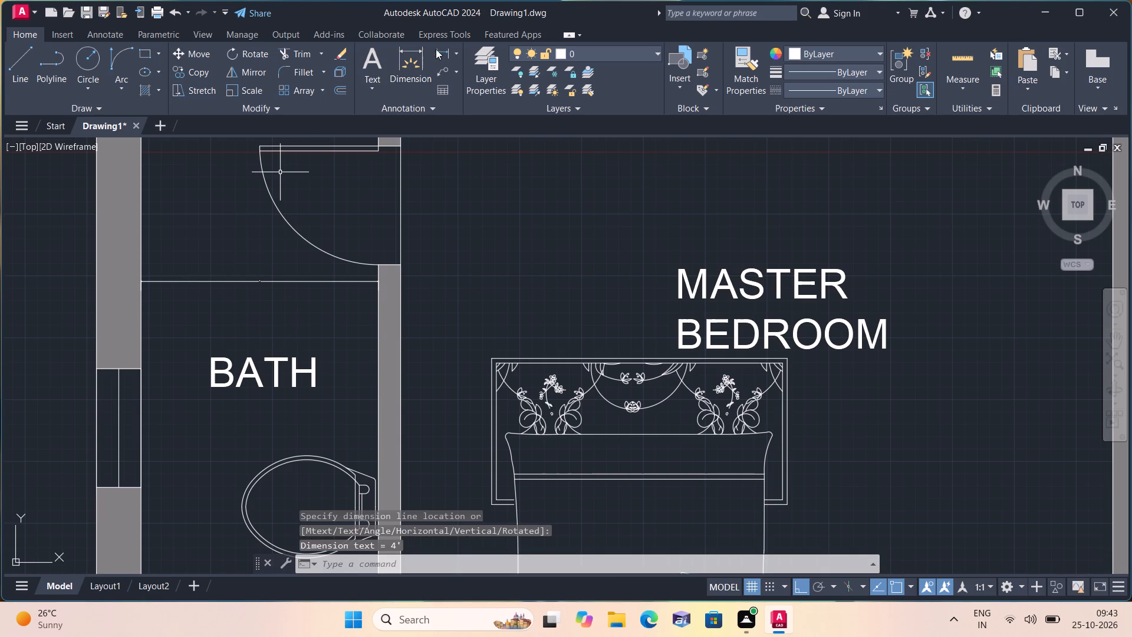
Add a vertical linear dimension along the master bedroom bath's length between its lower and upper inner wall faces.
left_click(445, 52)
scroll(394, 292, "down", 1)
scroll(327, 382, "down", 1)
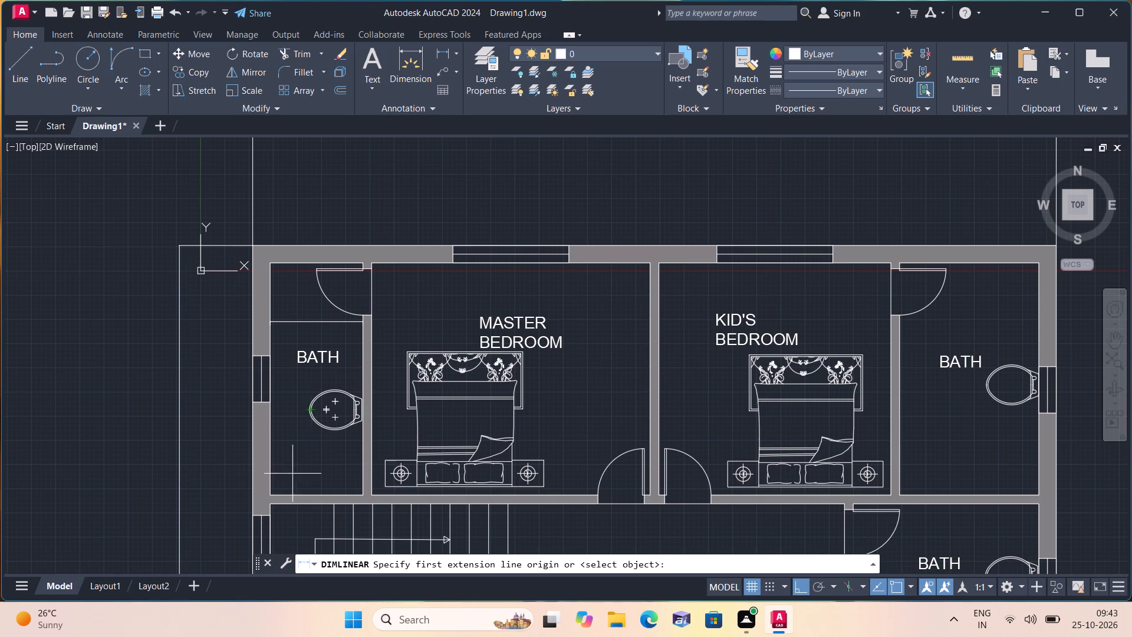
left_click(292, 491)
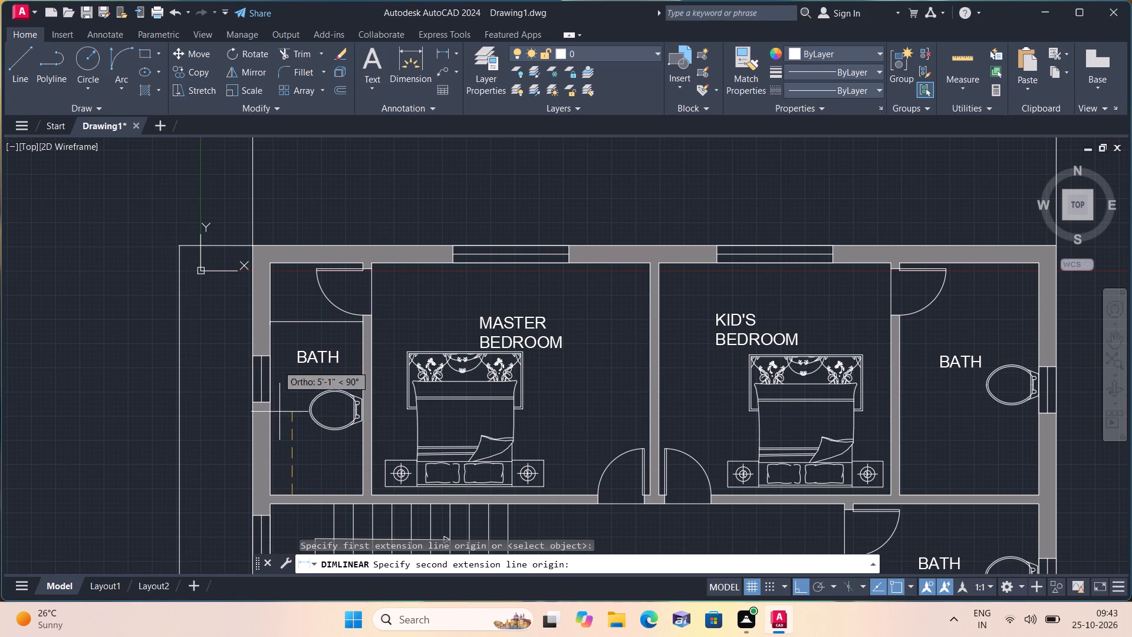
left_click(291, 259)
left_click(291, 266)
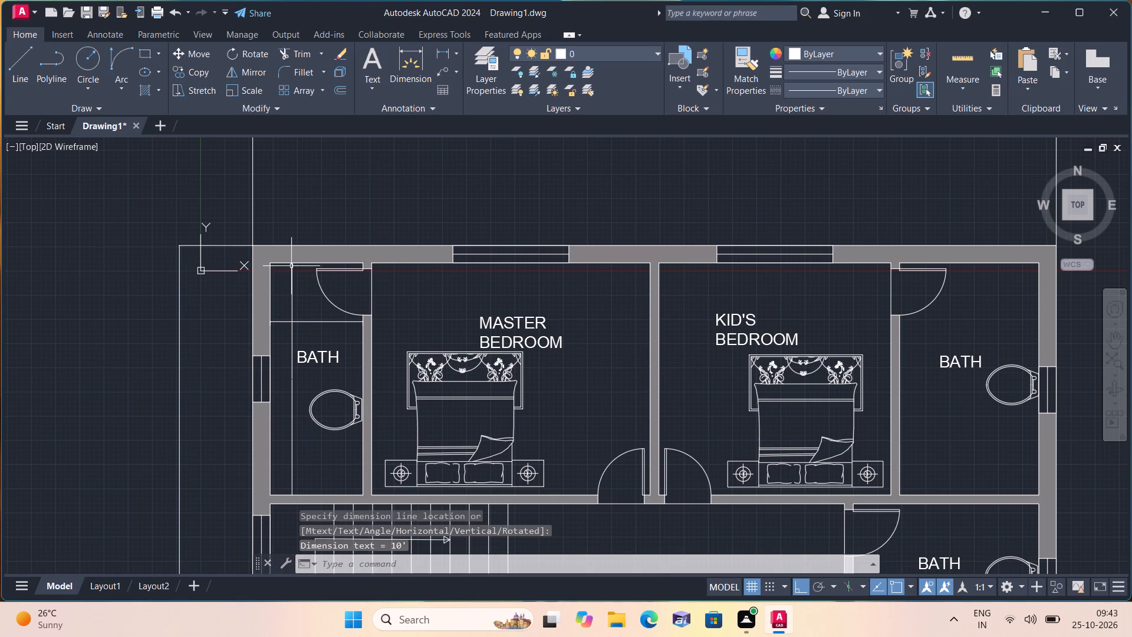
Add a vertical linear dimension along the master bedroom's length between its lower and upper inner wall faces, between the bed and door.
left_click(448, 54)
scroll(460, 234, "down", 1)
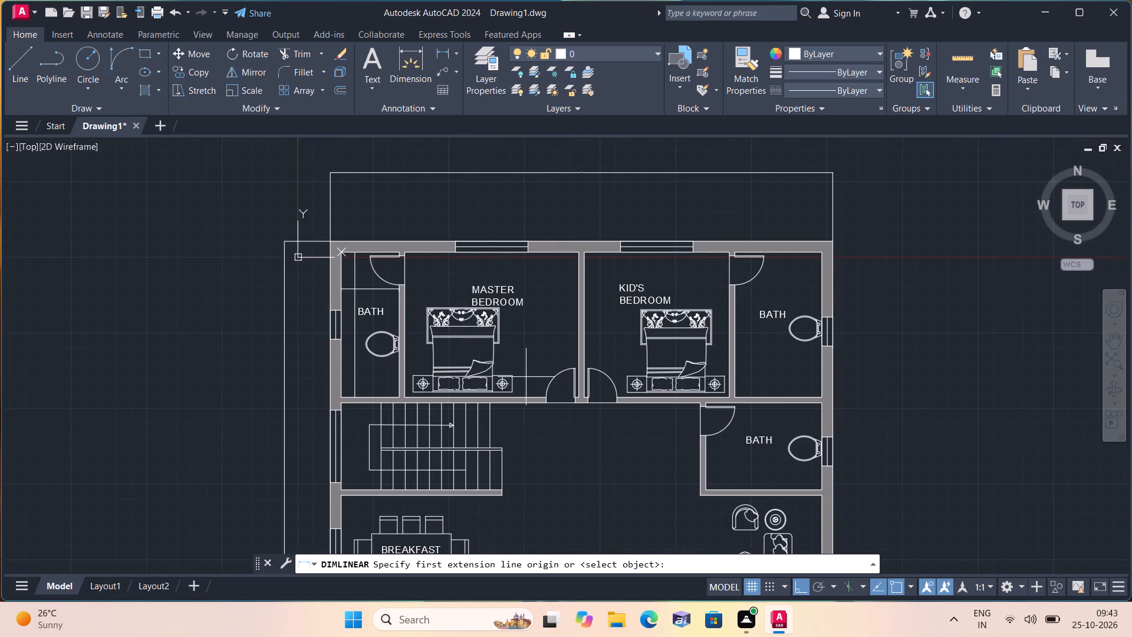
scroll(526, 377, "up", 1)
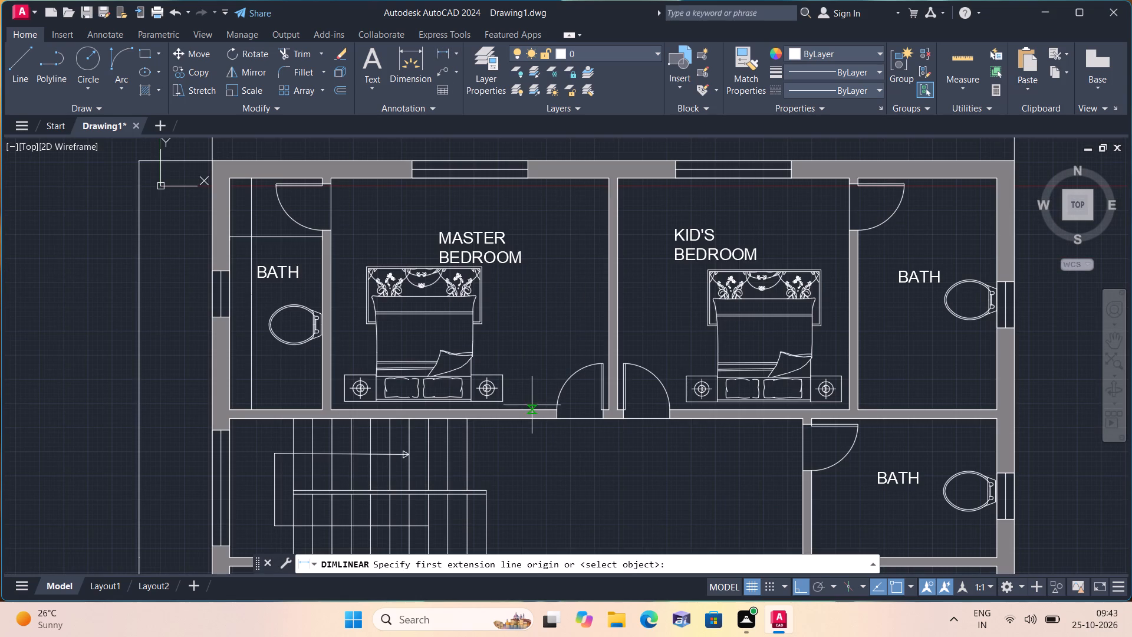
left_click(535, 409)
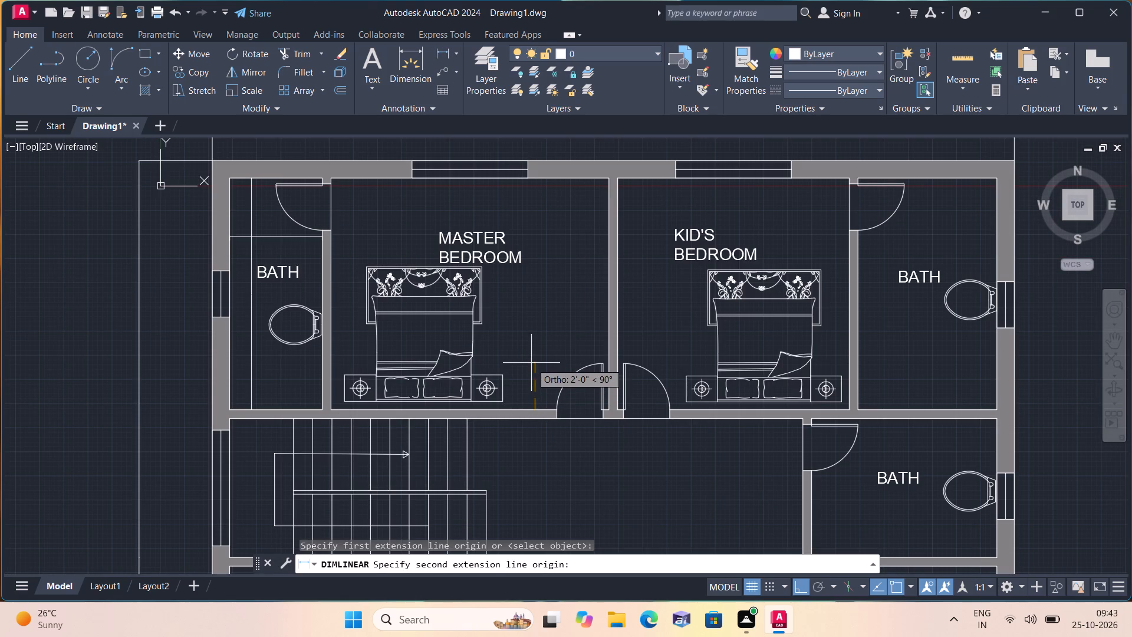
left_click(541, 172)
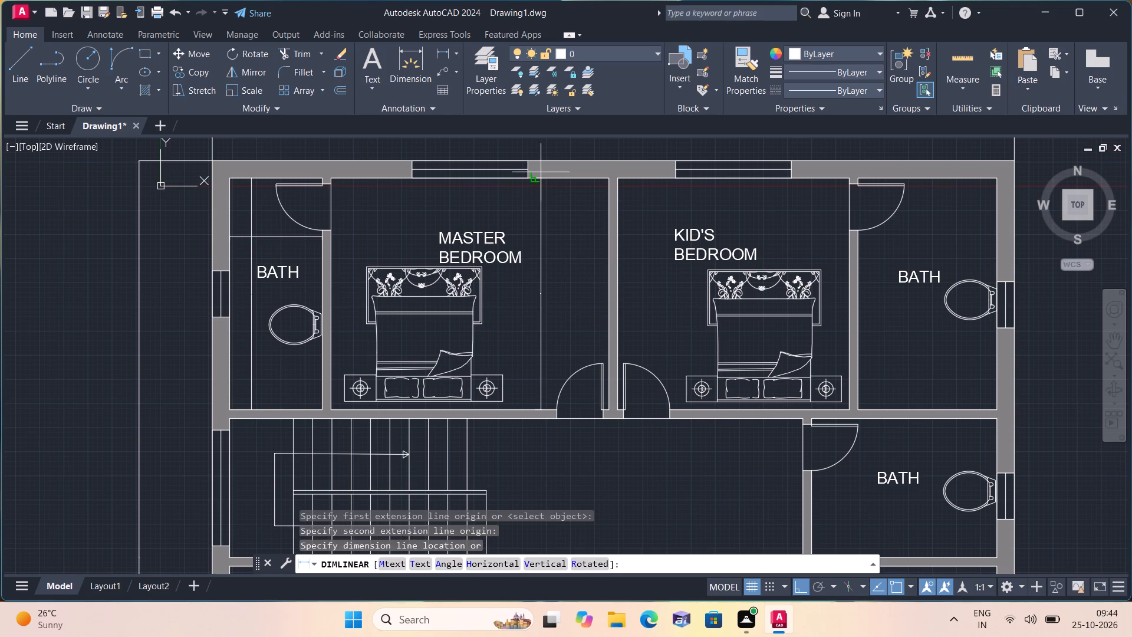
left_click(541, 173)
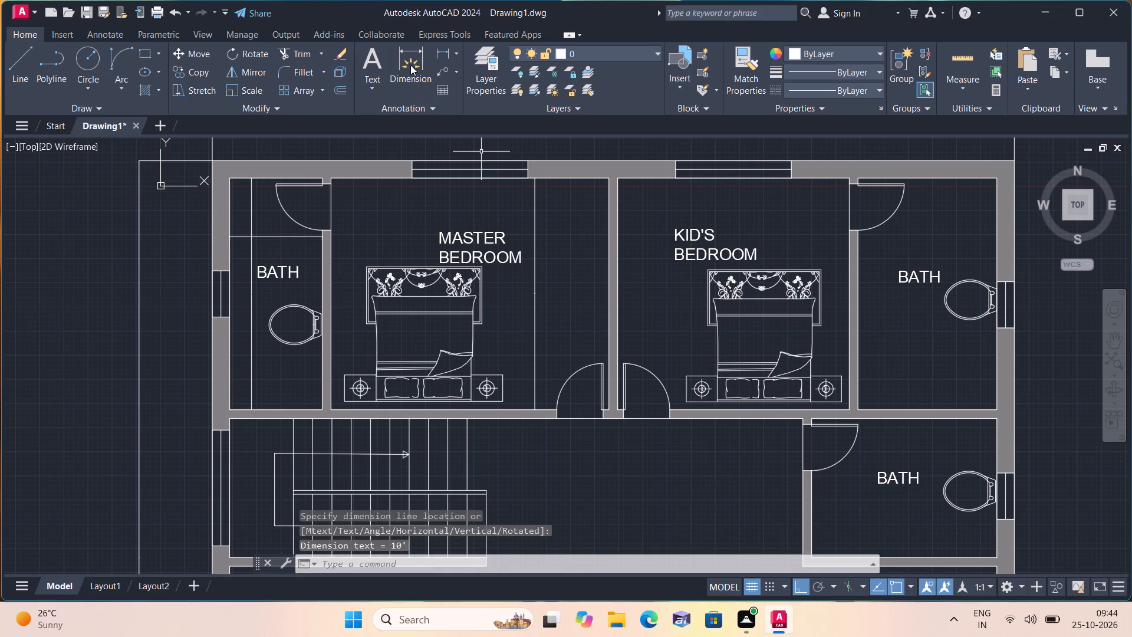
Add a horizontal linear dimension across the master bedroom's width between its inner wall faces, just above the room label.
left_click(437, 49)
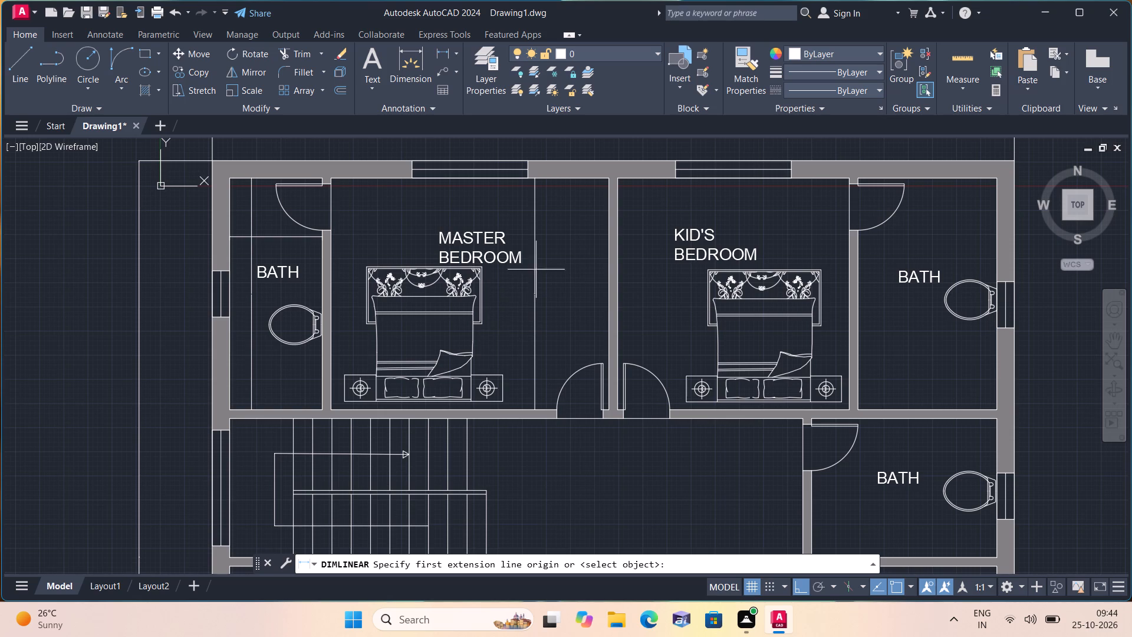
left_click(607, 214)
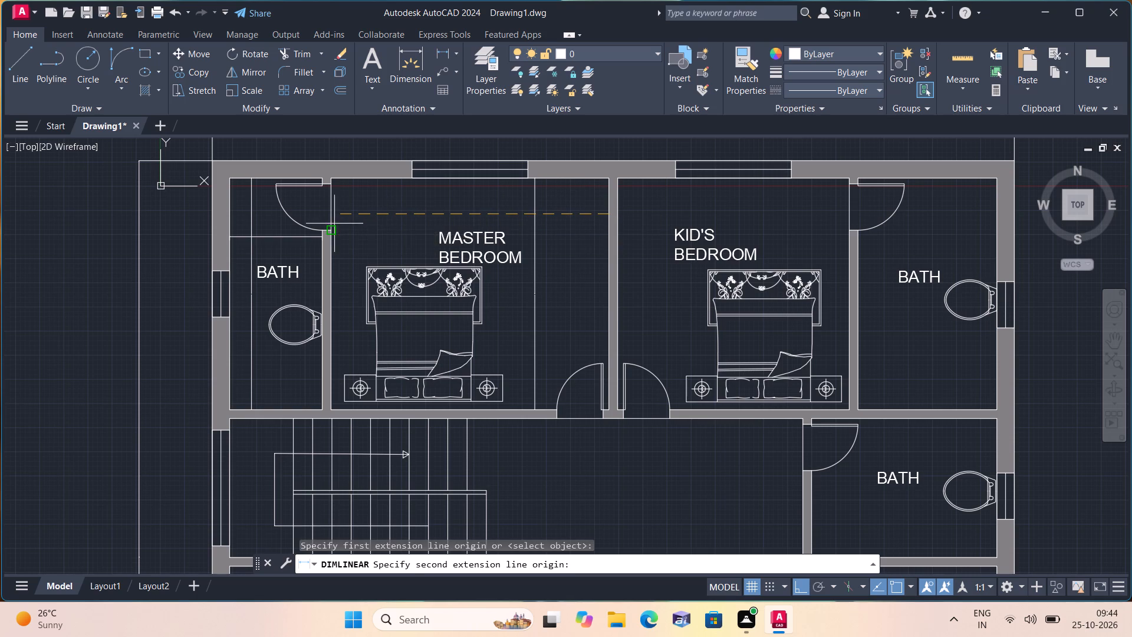
left_click(331, 211)
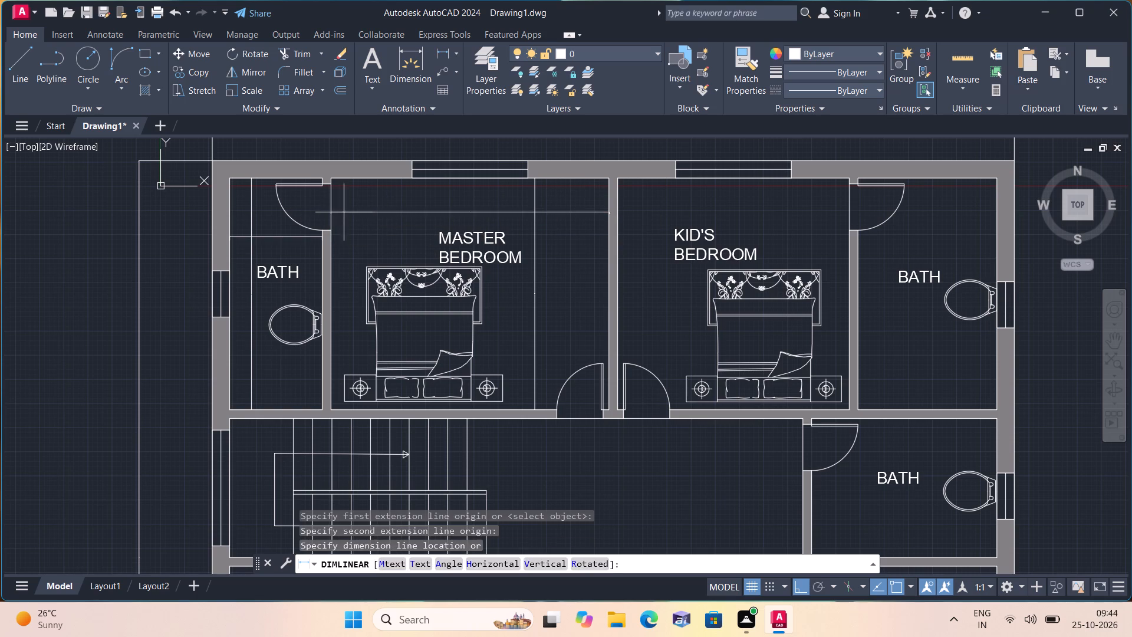
left_click(354, 214)
Add a horizontal linear dimension across the kid's bedroom's width between its inner wall faces, level with the master bedroom's width dimension.
left_click(450, 50)
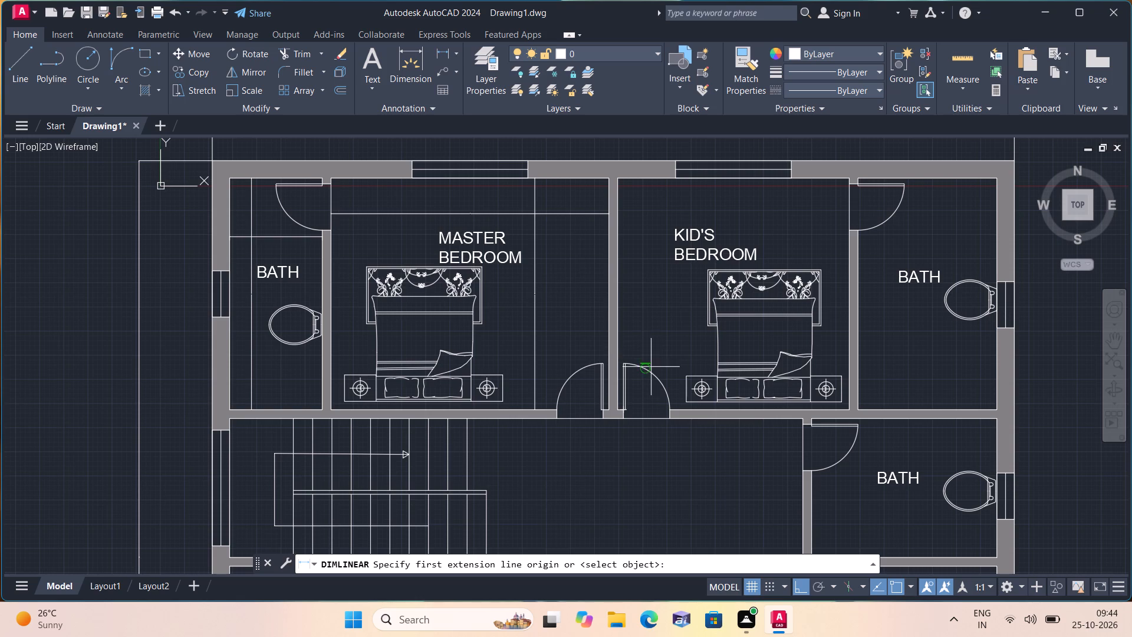
left_click(619, 218)
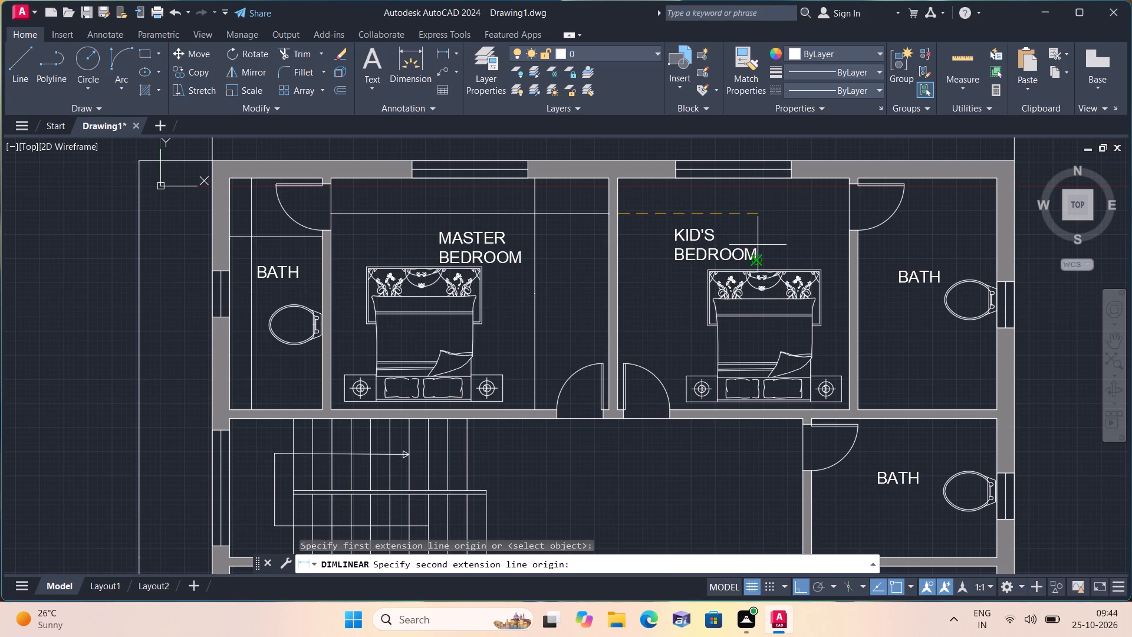
left_click(849, 211)
left_click(849, 211)
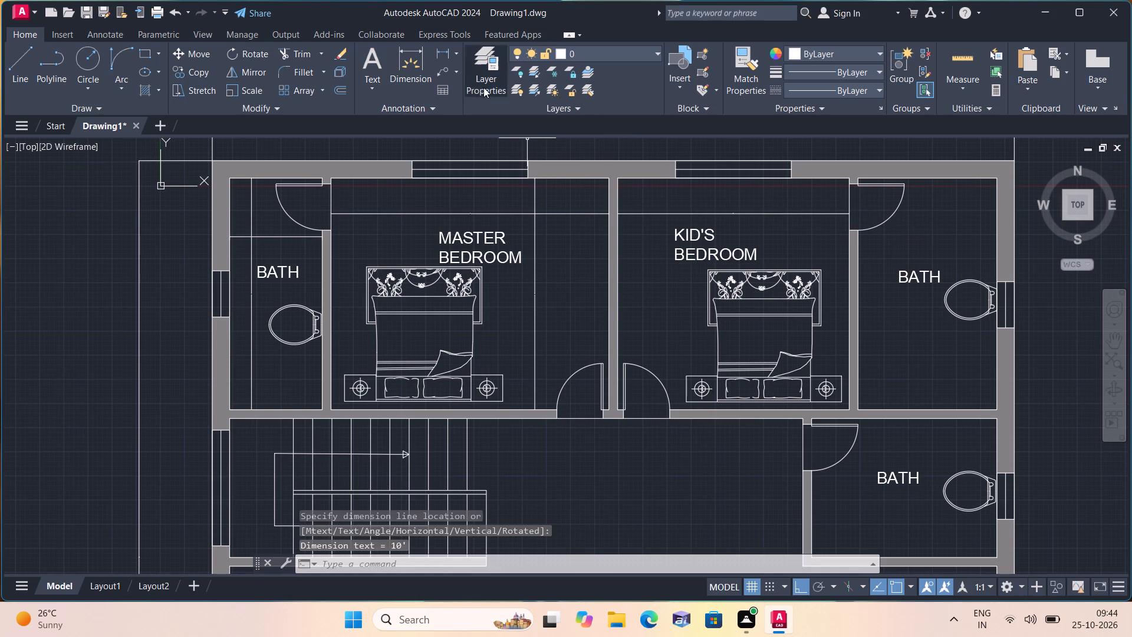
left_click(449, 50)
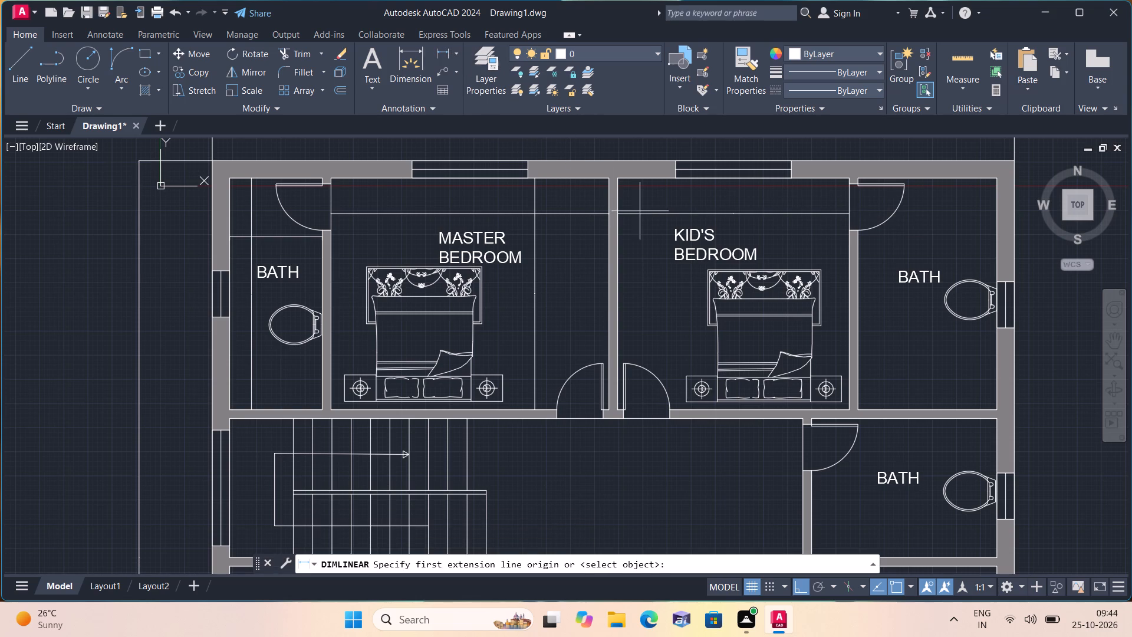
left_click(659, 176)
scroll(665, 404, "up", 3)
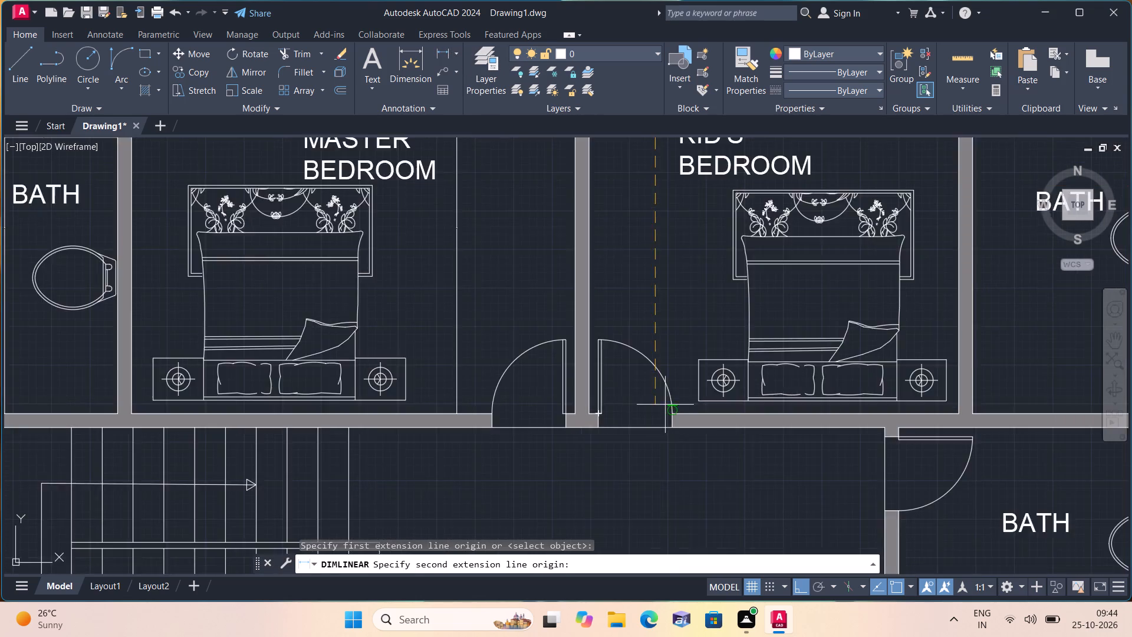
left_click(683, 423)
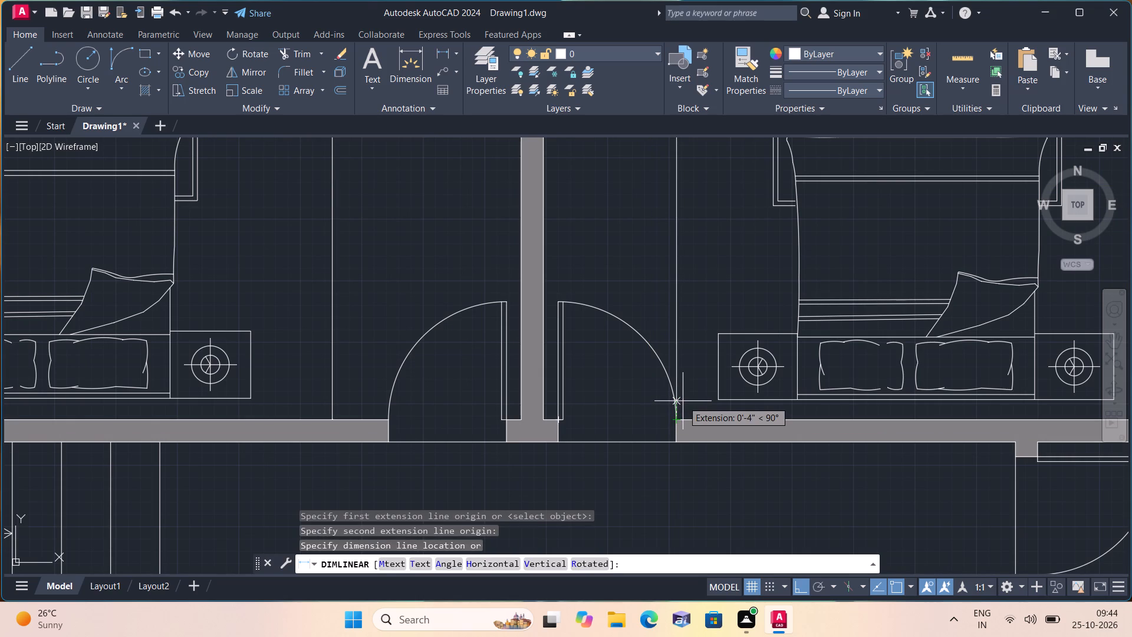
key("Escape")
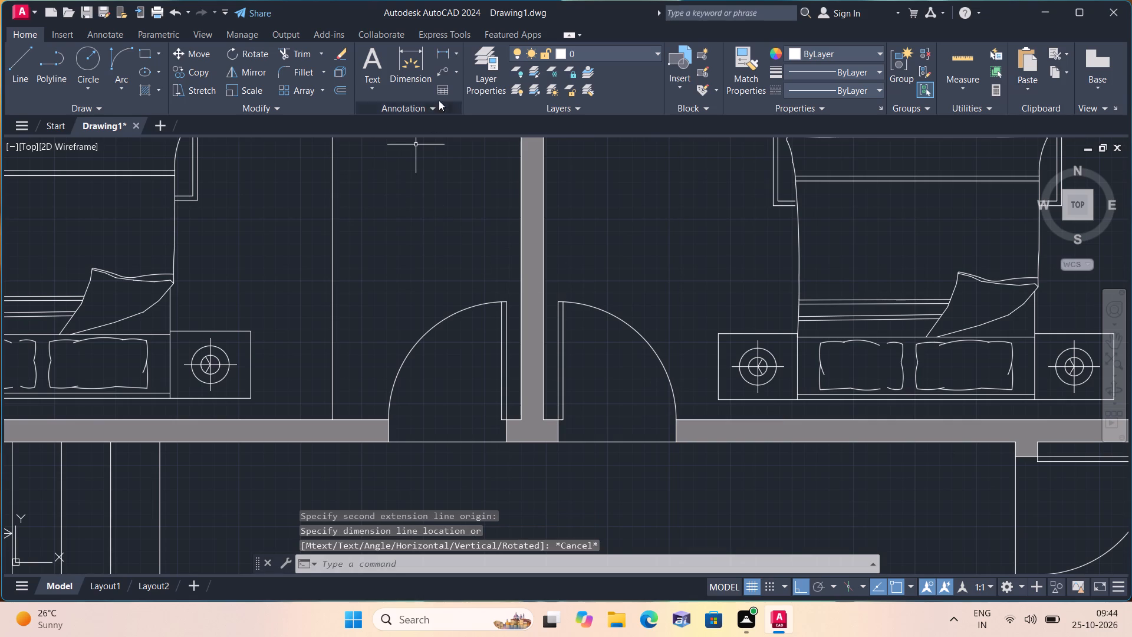
Add a vertical linear dimension along the kid's bedroom's length between its upper and lower inner wall faces, in line with the door opening's edge.
left_click(439, 53)
scroll(606, 294, "down", 2)
middle_click_drag(604, 296, 611, 395)
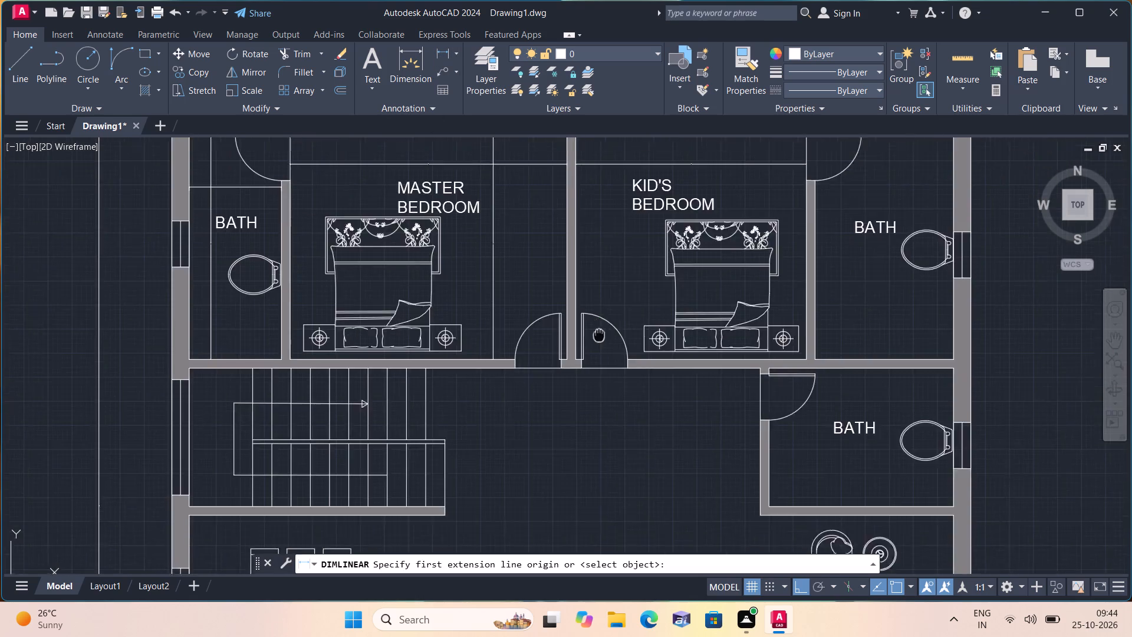
middle_click_drag(611, 395, 624, 434)
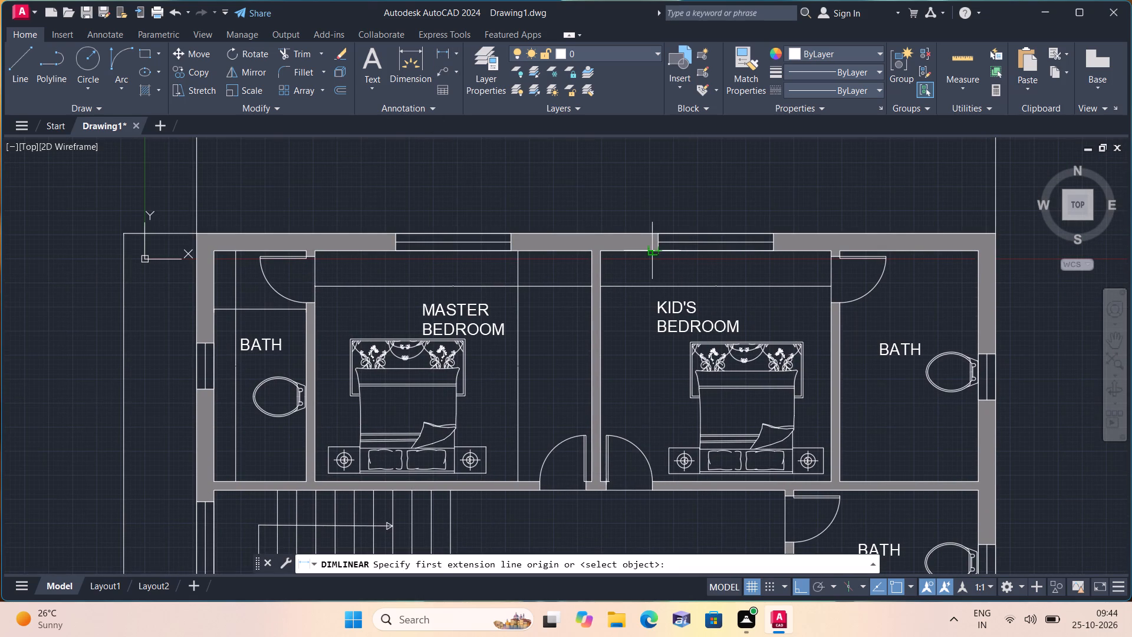
left_click(650, 253)
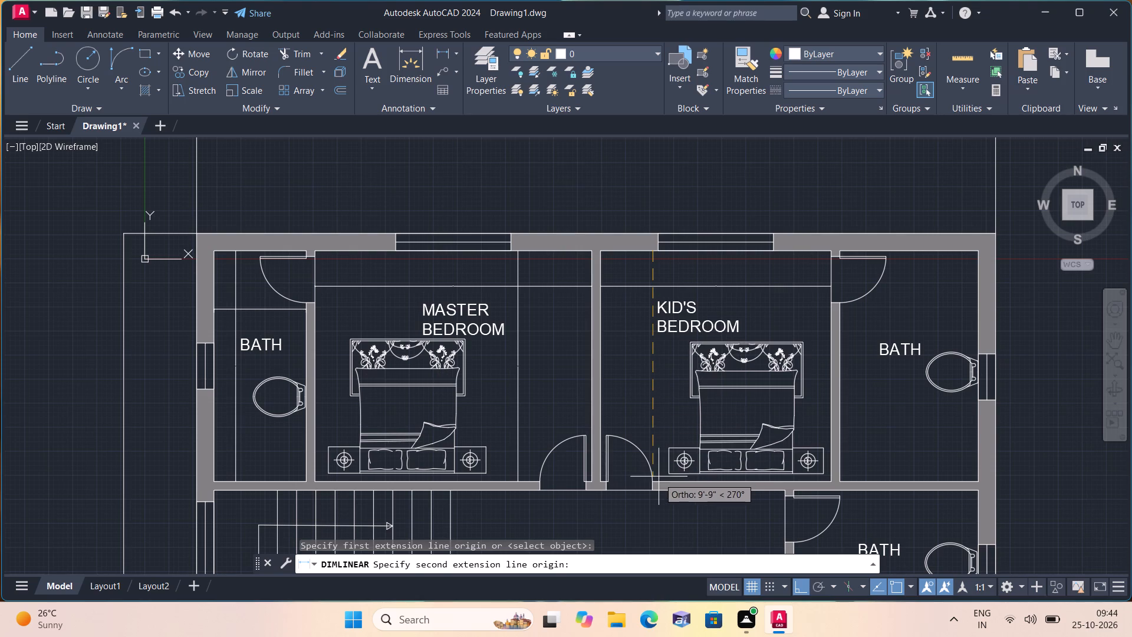
left_click(655, 481)
left_click(655, 478)
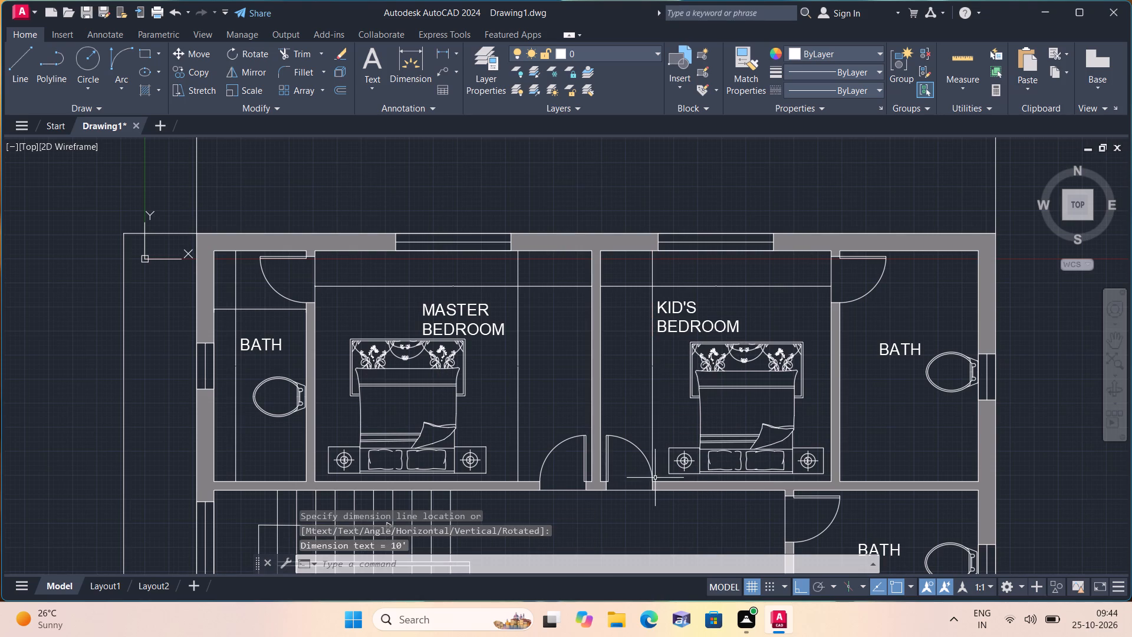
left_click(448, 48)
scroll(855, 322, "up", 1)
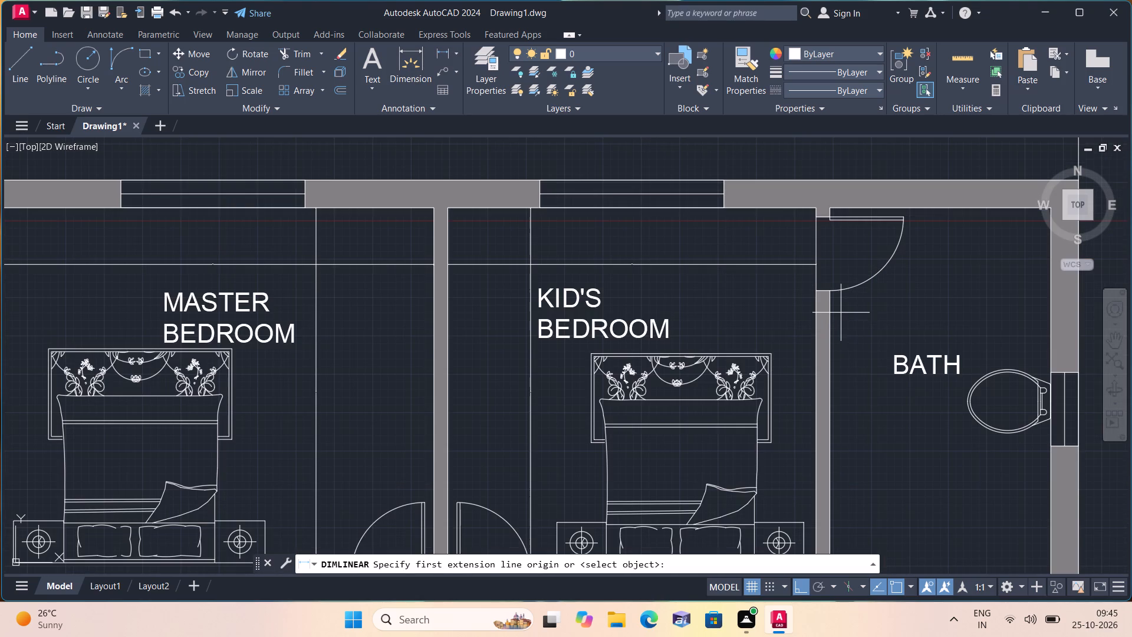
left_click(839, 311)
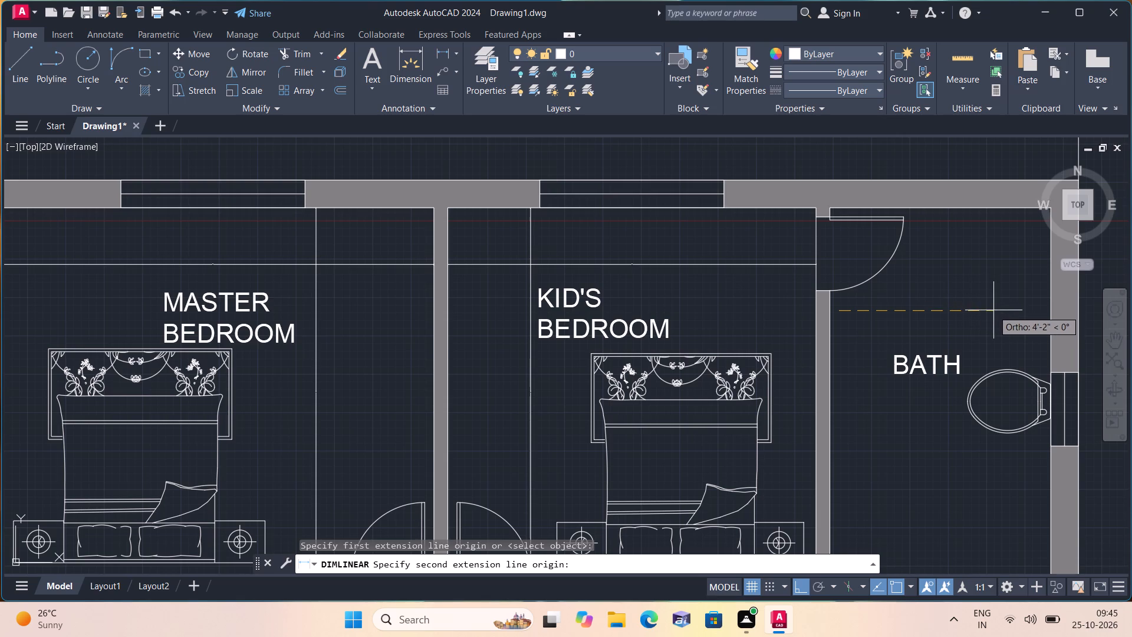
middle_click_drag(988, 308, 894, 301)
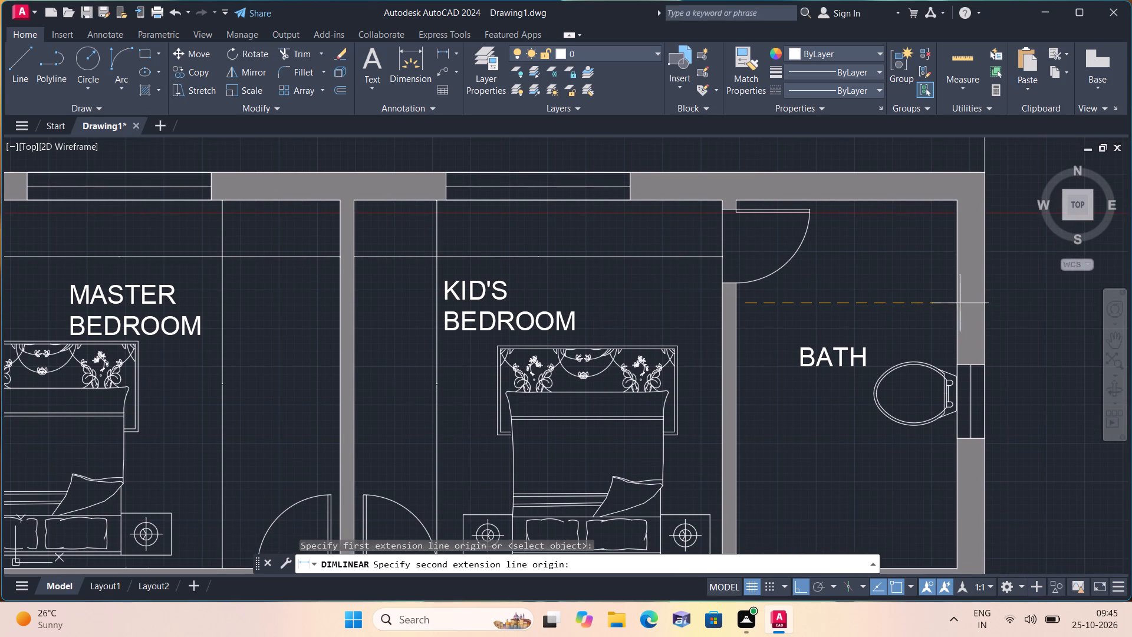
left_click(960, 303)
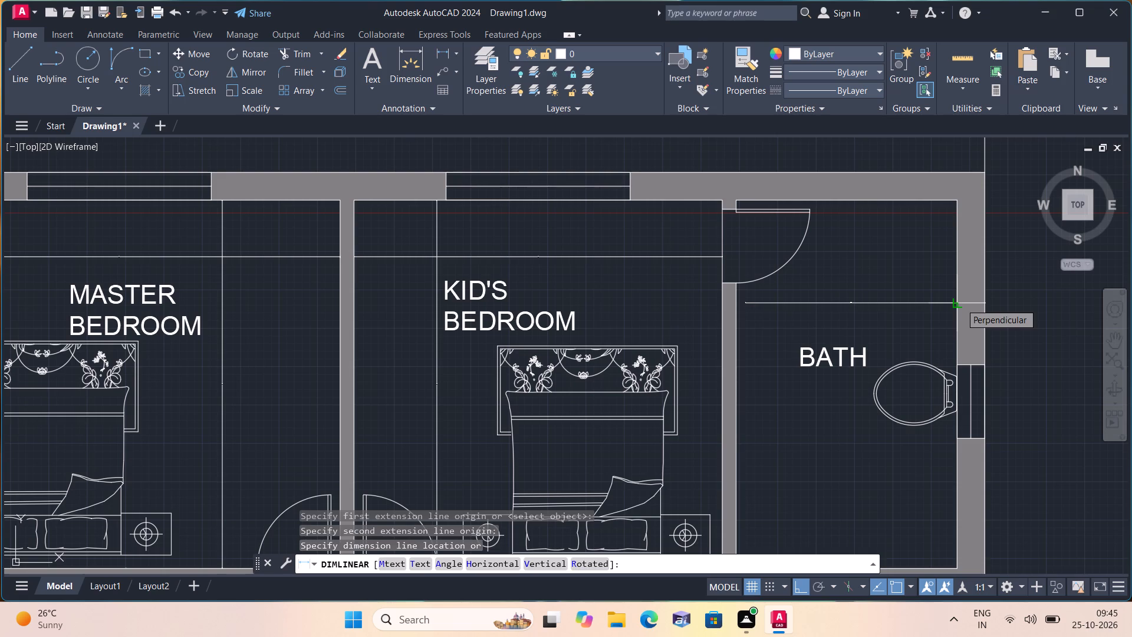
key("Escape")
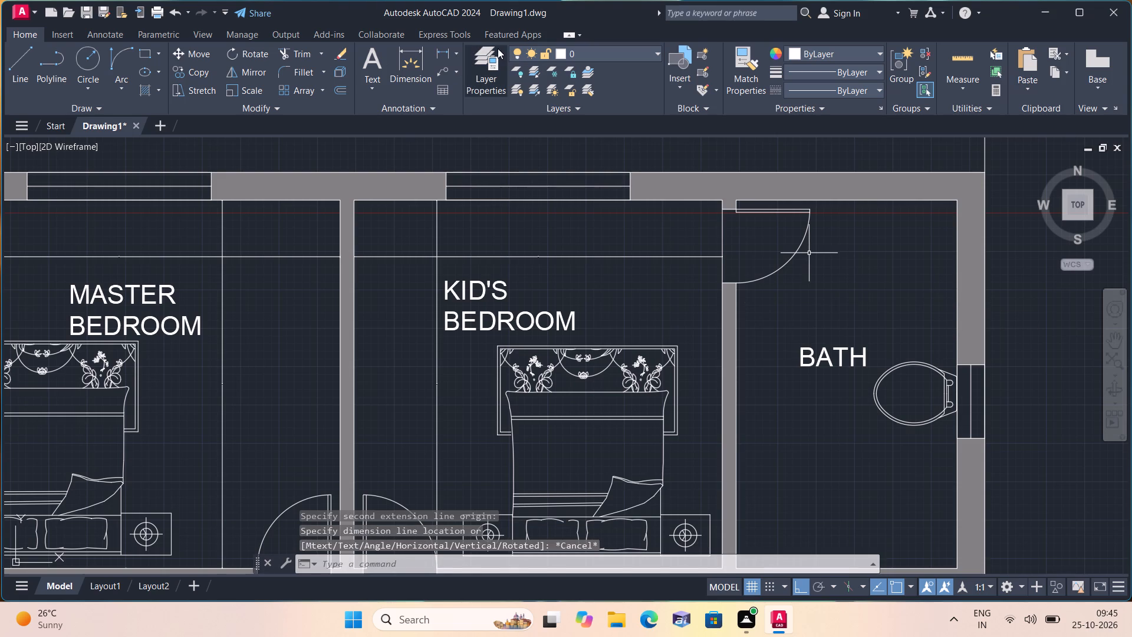
Add a horizontal linear dimension across the kid's bedroom bath's width between its inner wall faces, just below the door swing.
left_click(443, 51)
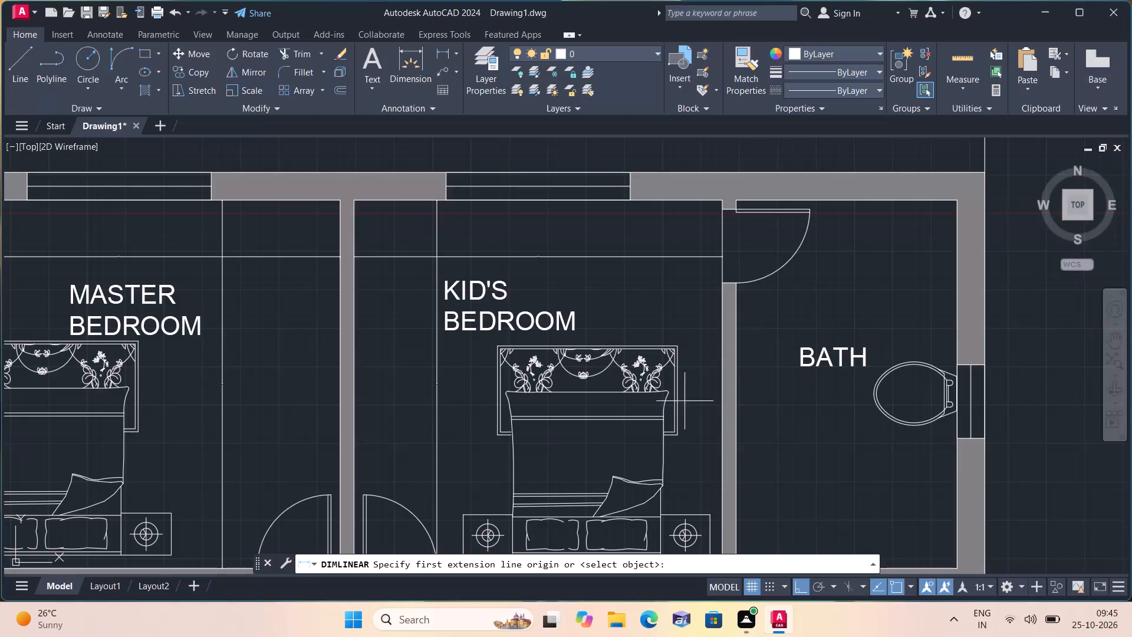
left_click(738, 311)
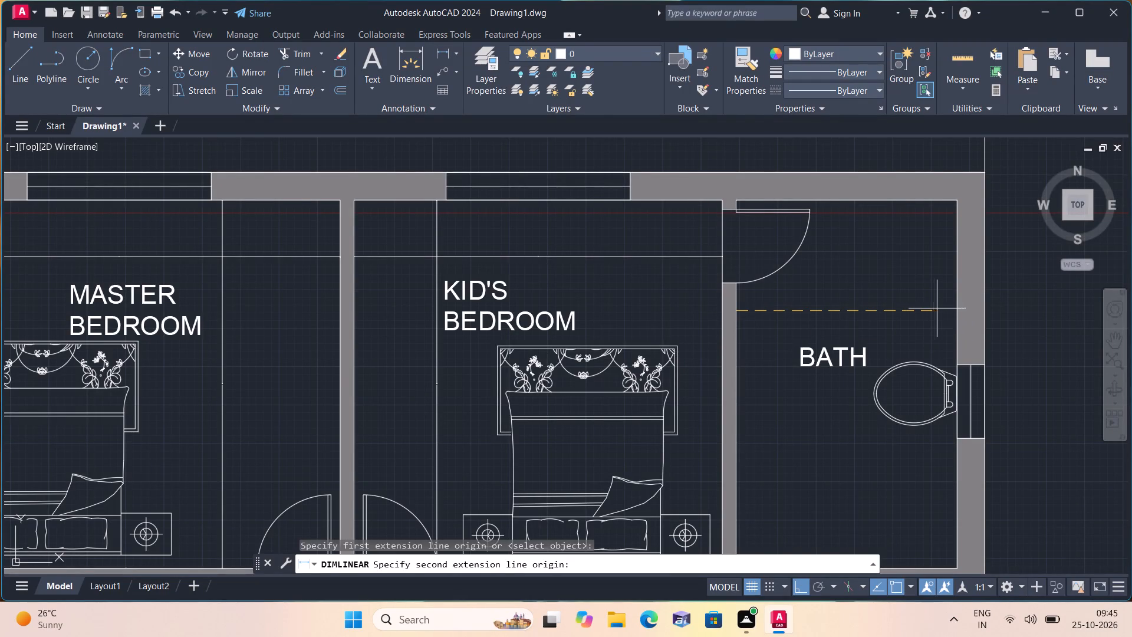
left_click(957, 313)
left_click(944, 306)
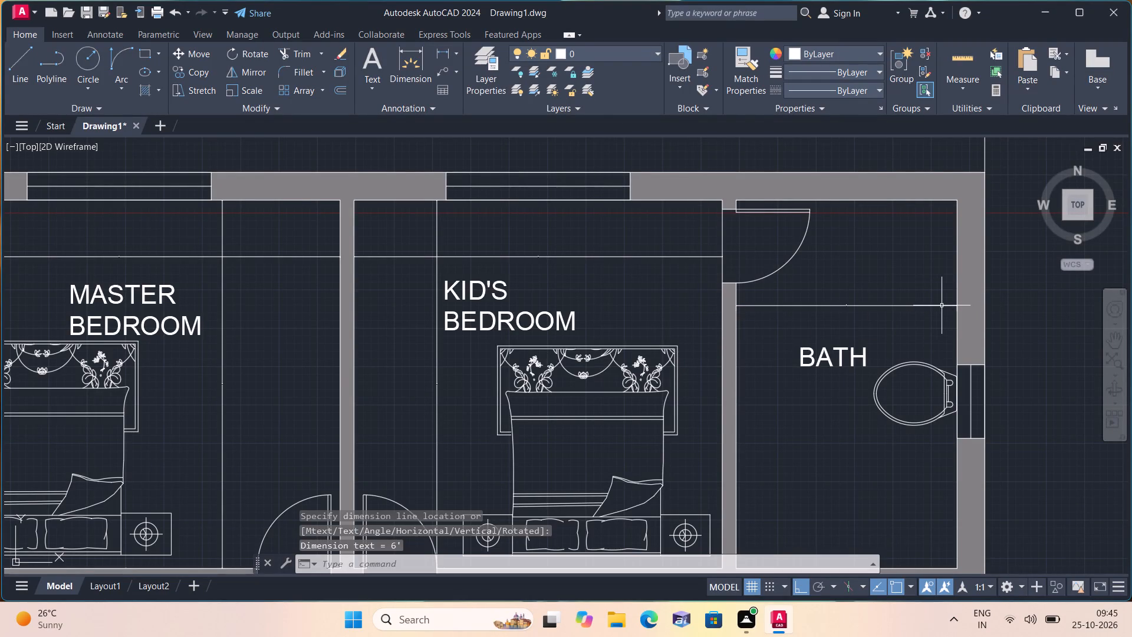
Add a vertical linear dimension along the kid's bedroom bath's length between its upper and lower inner wall faces, near the door side.
left_click(442, 50)
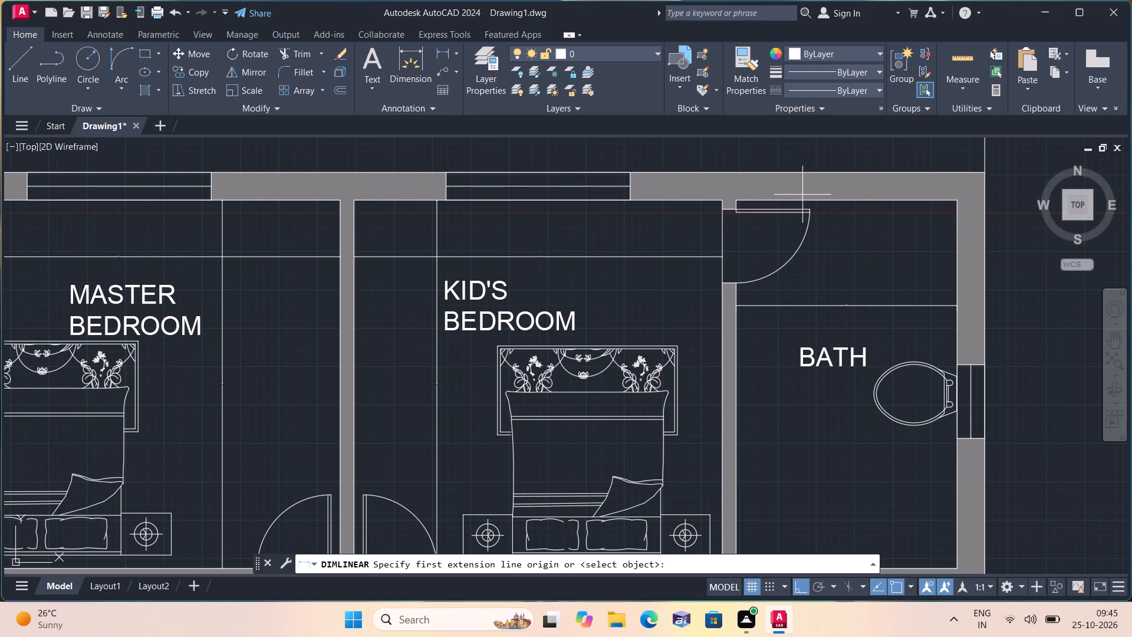
left_click(812, 200)
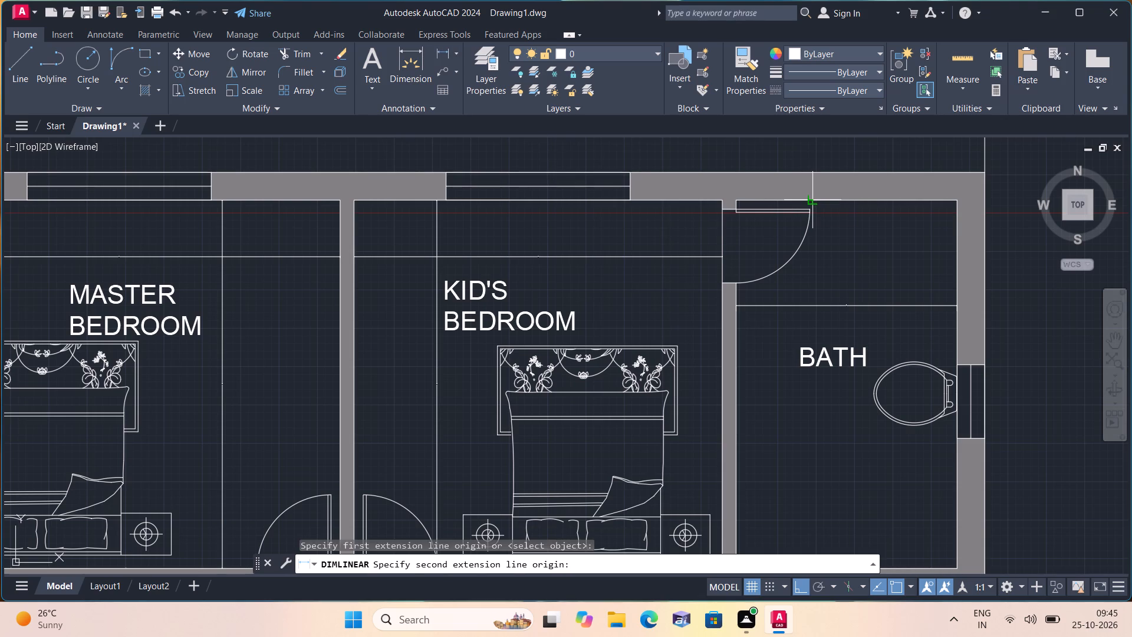
scroll(834, 308, "down", 1)
middle_click_drag(830, 307, 795, 172)
scroll(795, 180, "down", 1)
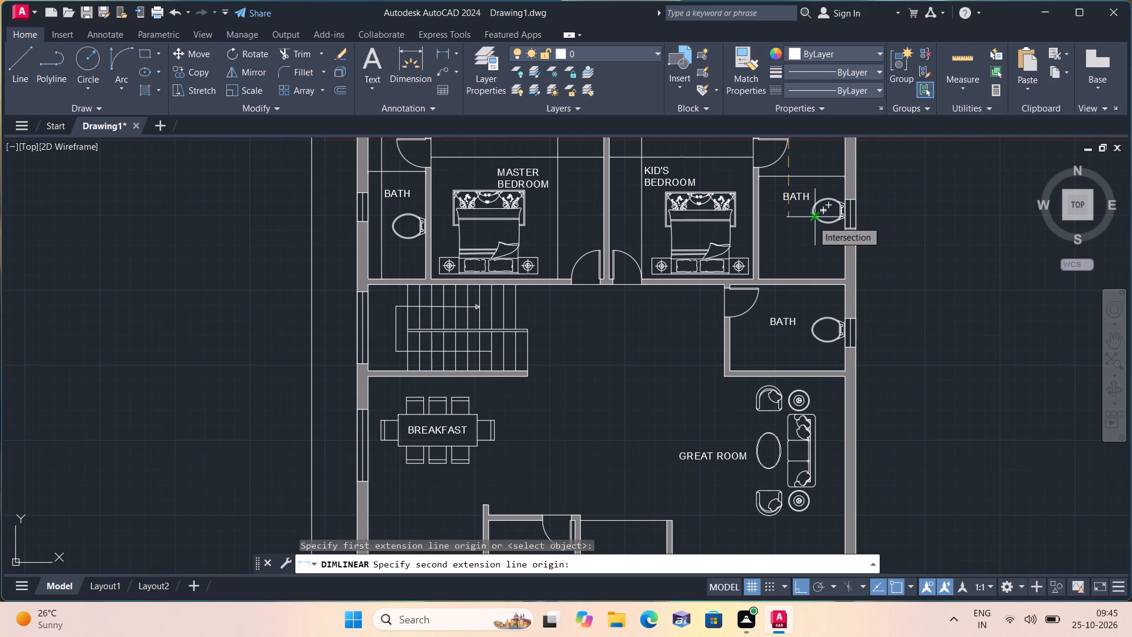
scroll(805, 271, "up", 2)
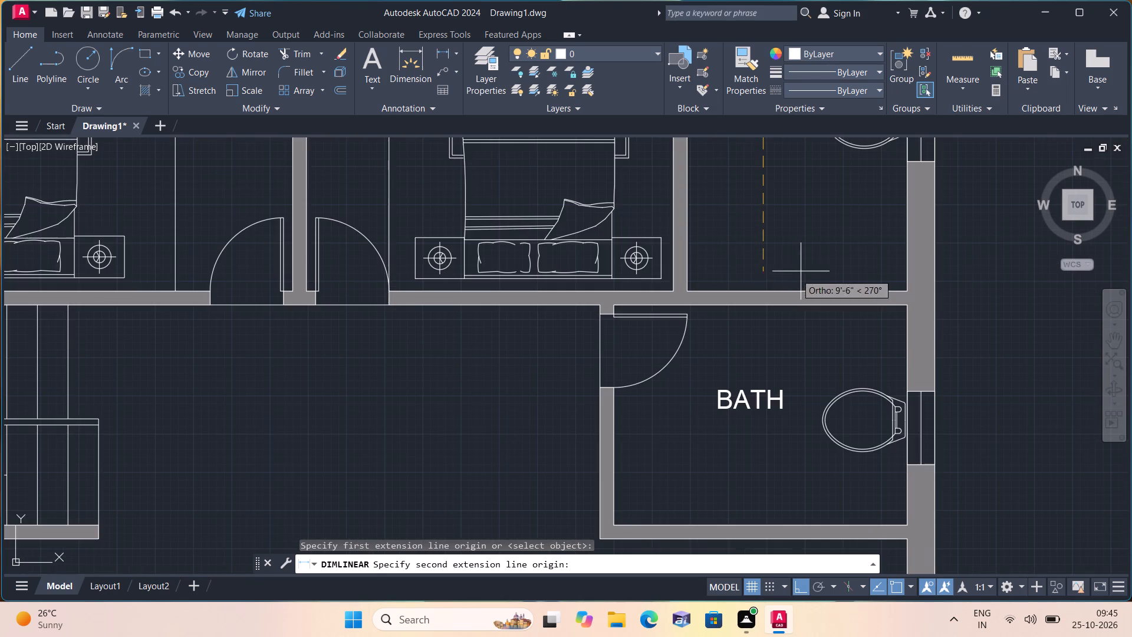
left_click(761, 287)
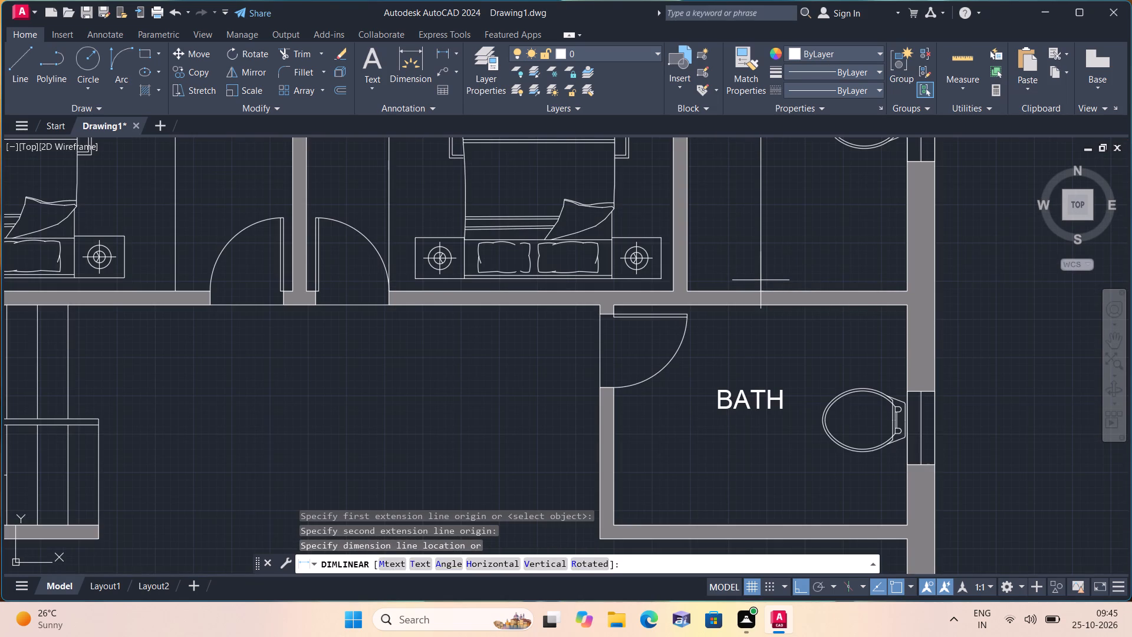
left_click(729, 188)
scroll(724, 202, "down", 3)
middle_click_drag(693, 207, 729, 293)
scroll(729, 293, "up", 1)
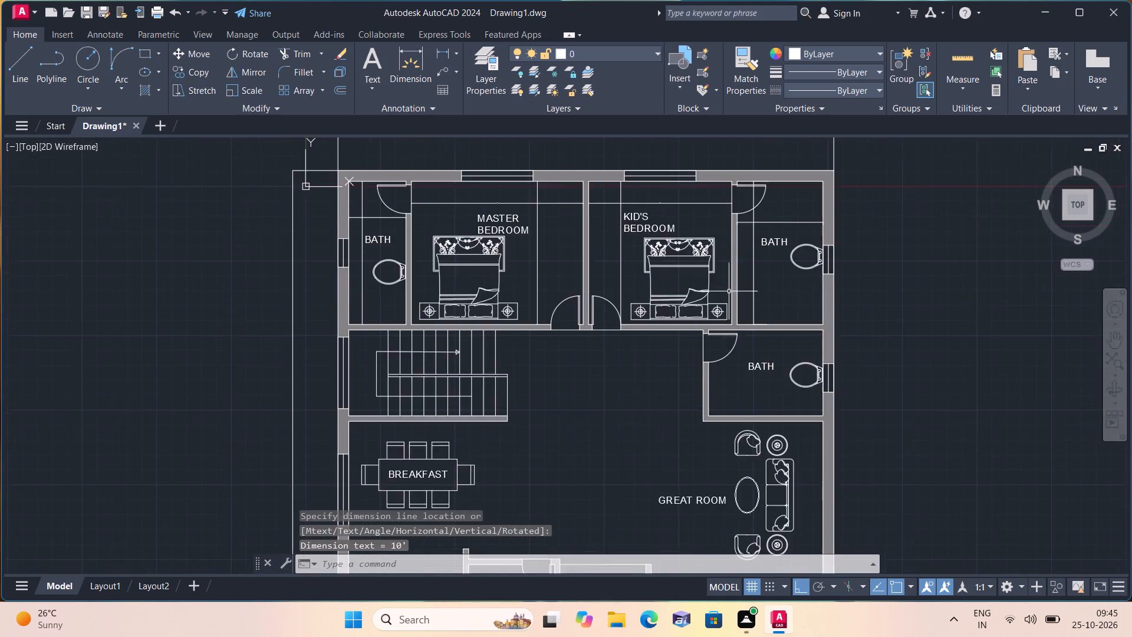
Add a horizontal linear dimension across the passage from the staircase's middle divider end to the common bath's outer wall face.
scroll(728, 278, "up", 1)
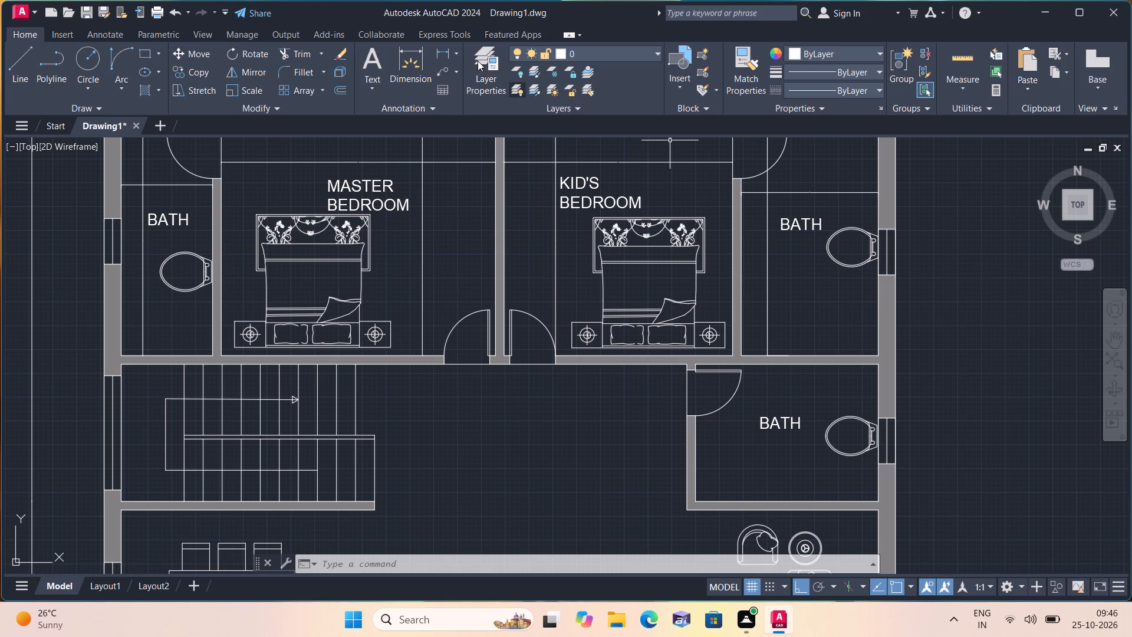
left_click(449, 53)
scroll(449, 53, "down", 2)
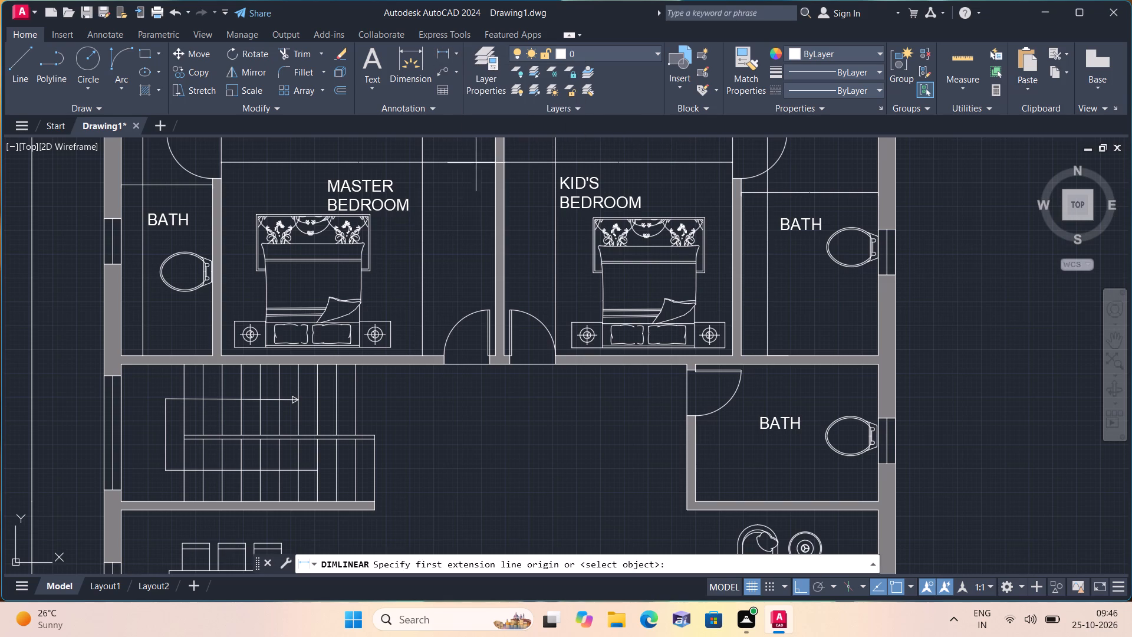
middle_click_drag(518, 339, 491, 170)
scroll(516, 338, "down", 1)
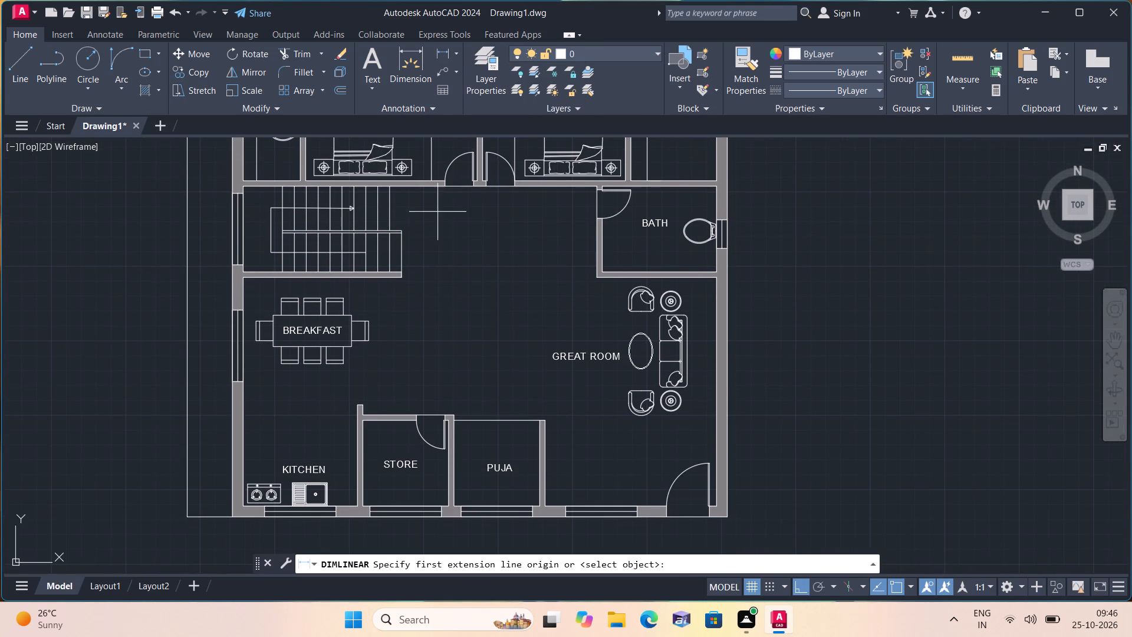
scroll(431, 215, "up", 2)
scroll(383, 242, "up", 1)
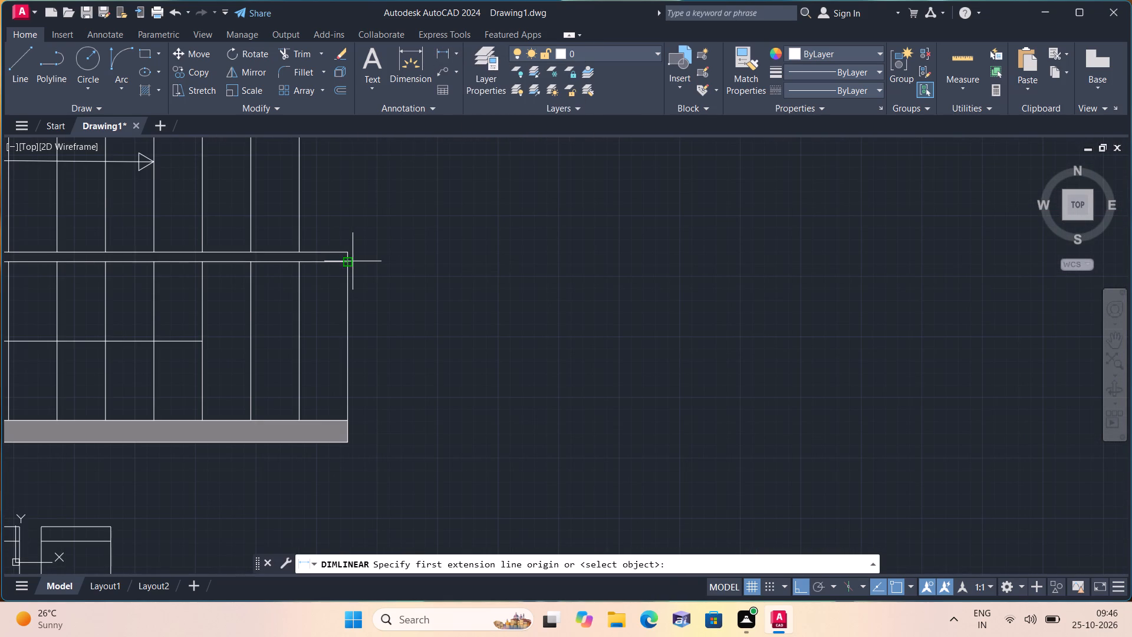
left_click(353, 261)
scroll(453, 258, "down", 1)
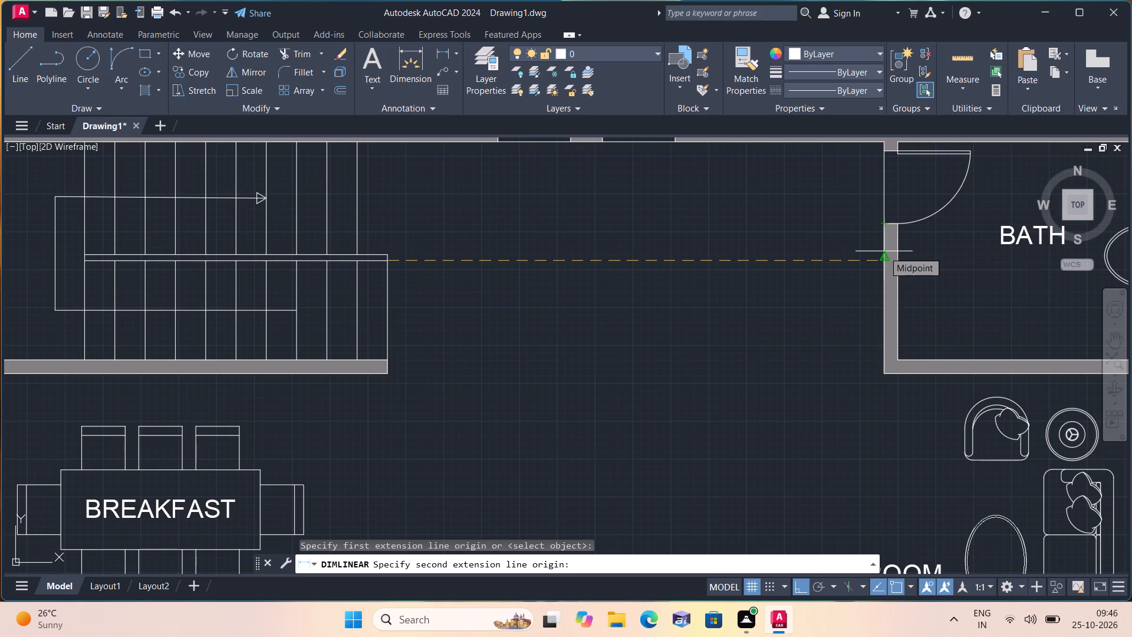
scroll(884, 251, "up", 1)
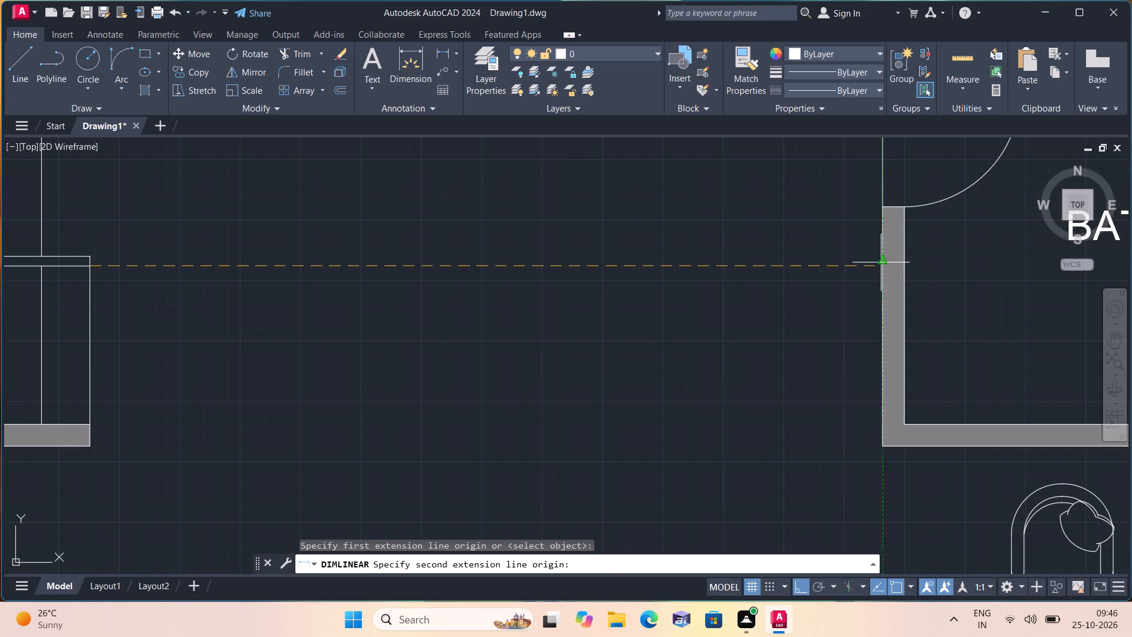
left_click(880, 261)
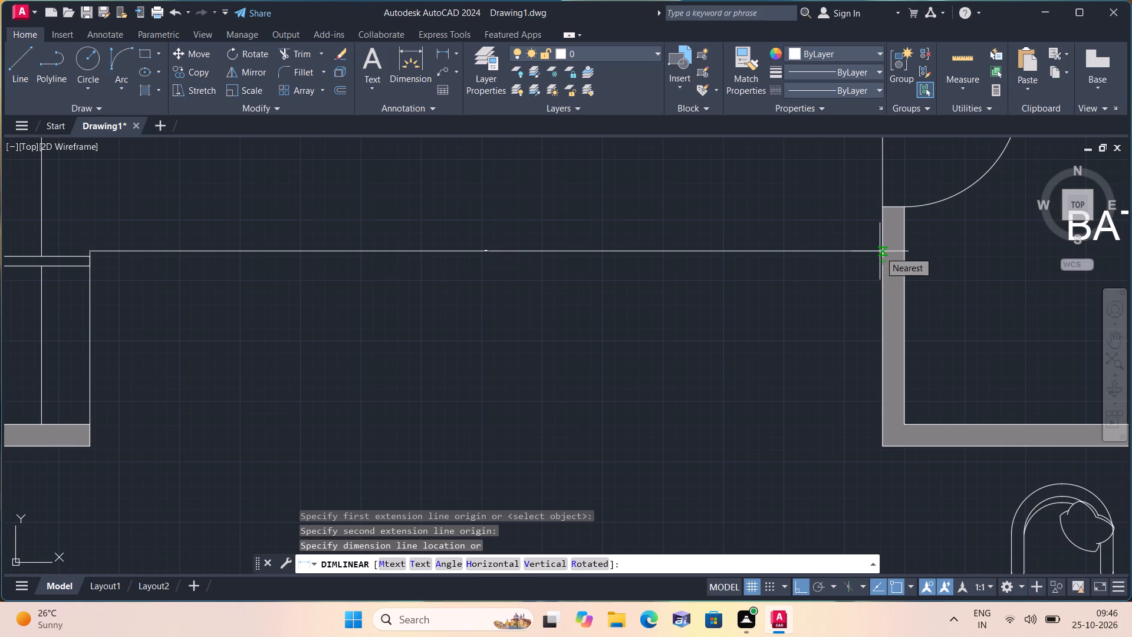
scroll(860, 233, "down", 1)
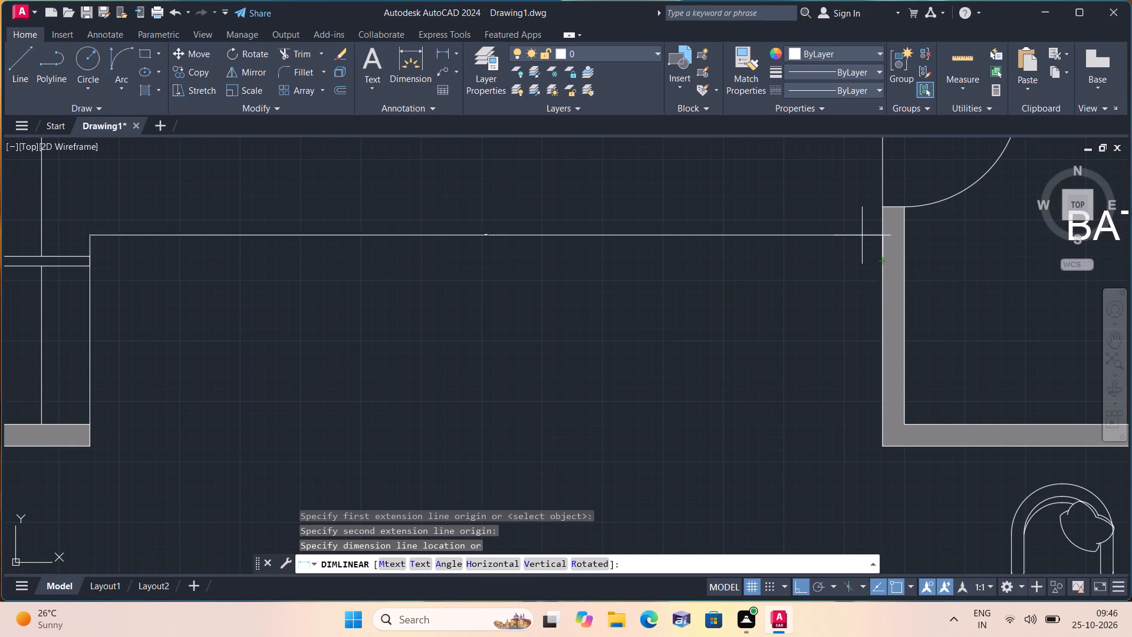
left_click(867, 255)
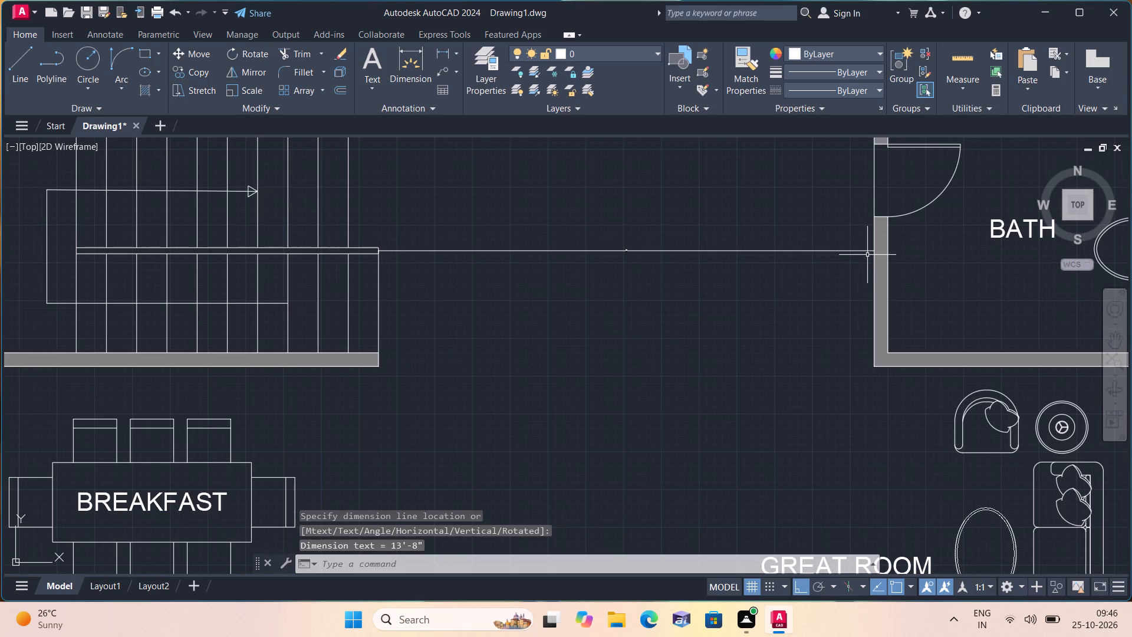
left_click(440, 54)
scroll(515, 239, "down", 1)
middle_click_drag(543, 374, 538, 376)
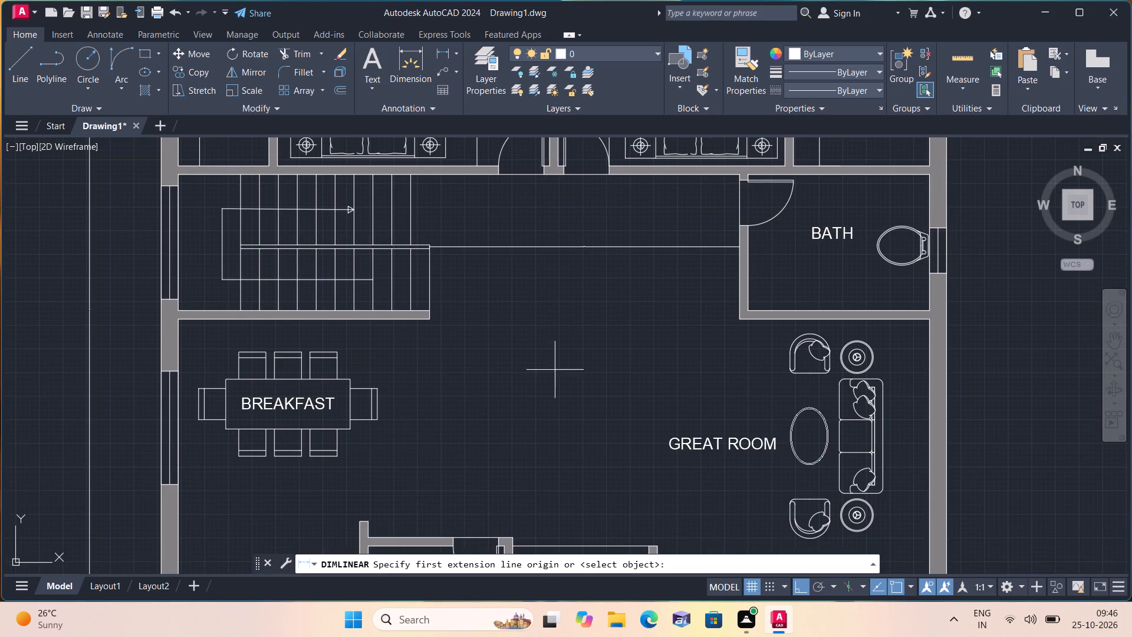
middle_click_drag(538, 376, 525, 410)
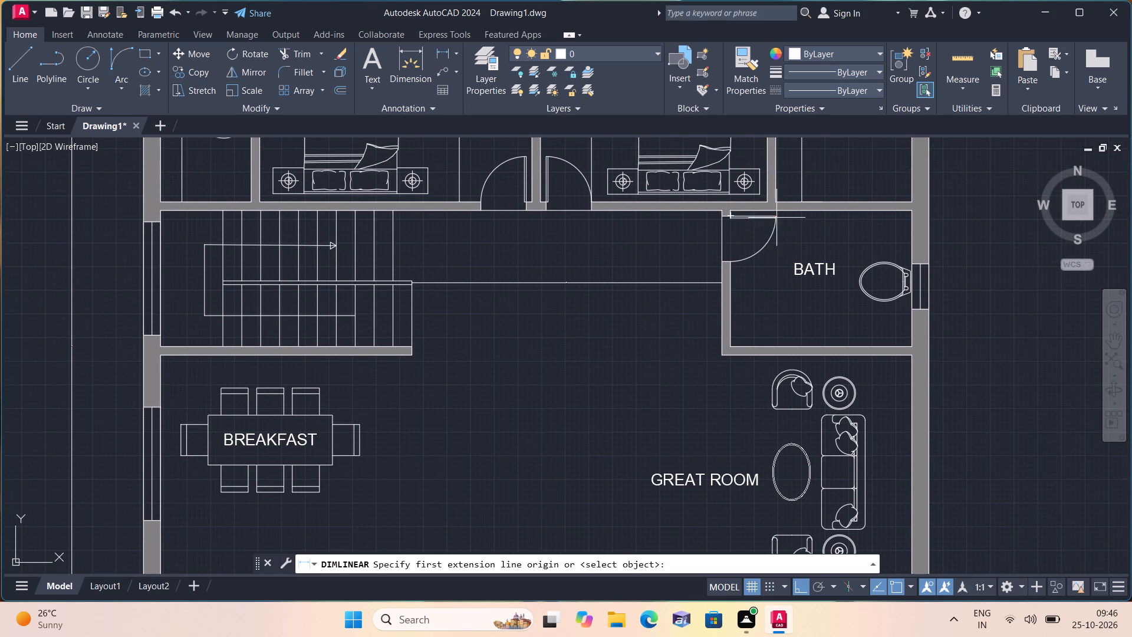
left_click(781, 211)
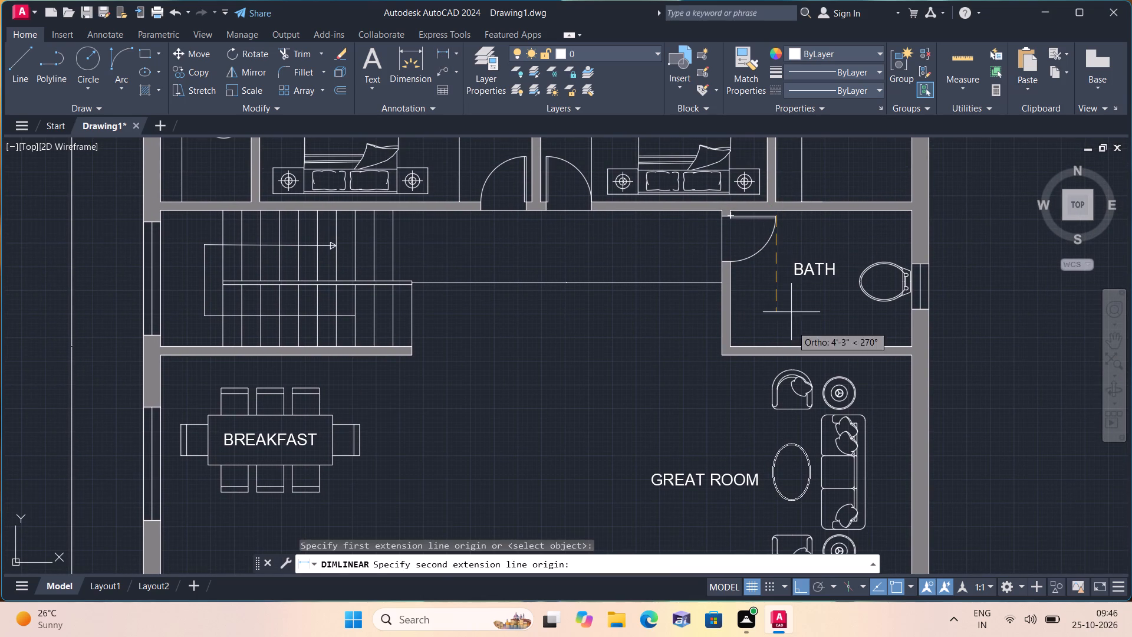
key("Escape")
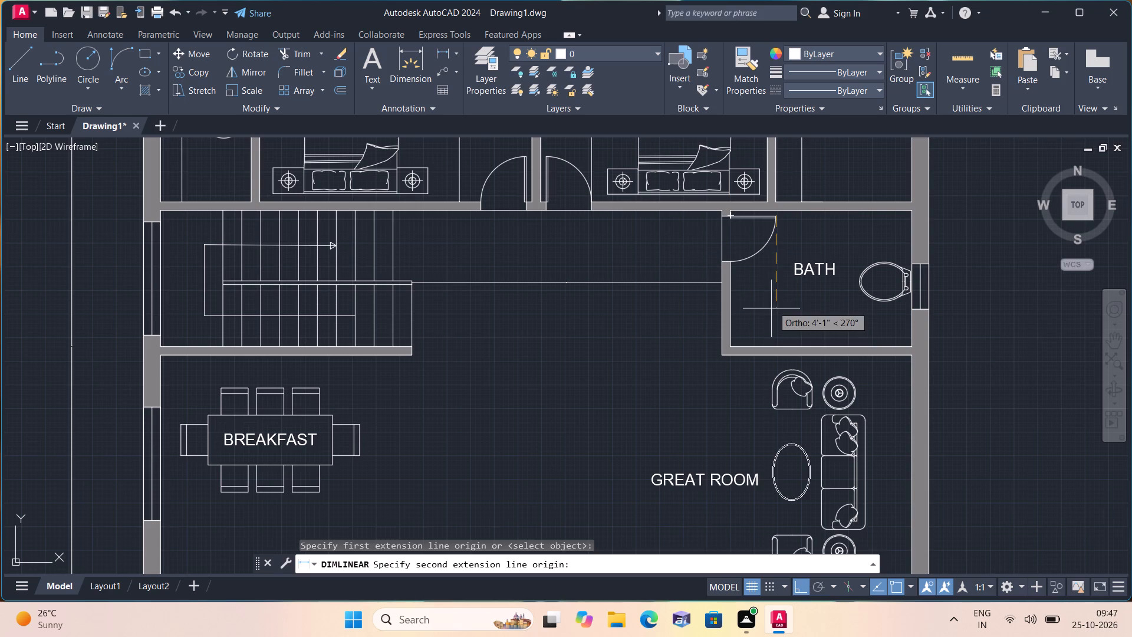
Add a vertical linear dimension along the common bath's length between its upper and lower inner wall faces, just beyond the door swing.
key("space")
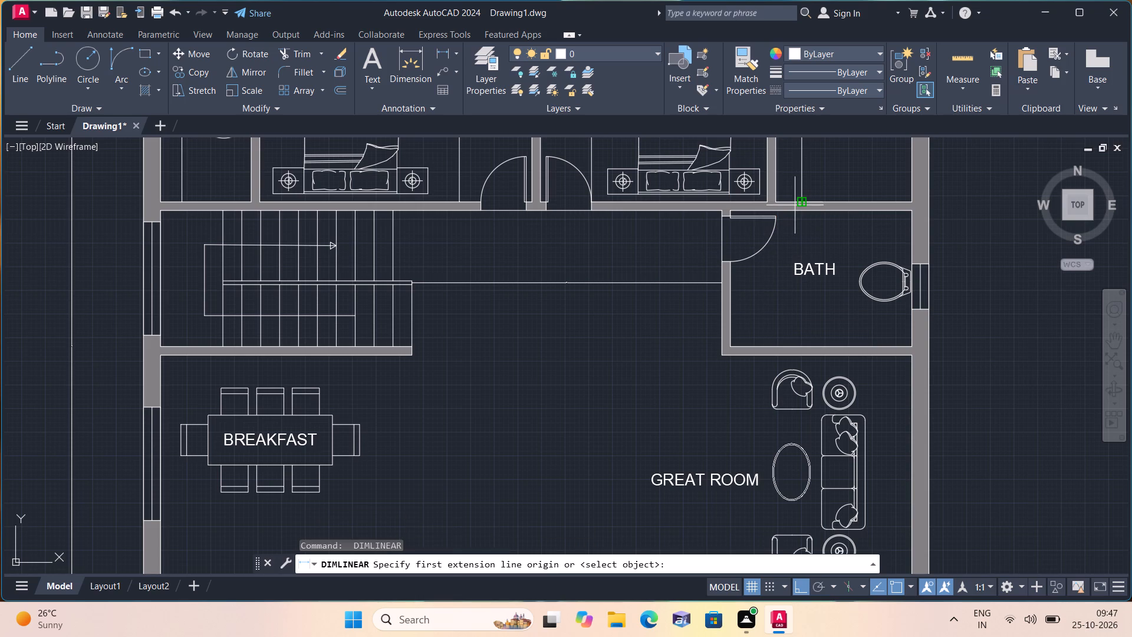
left_click(788, 211)
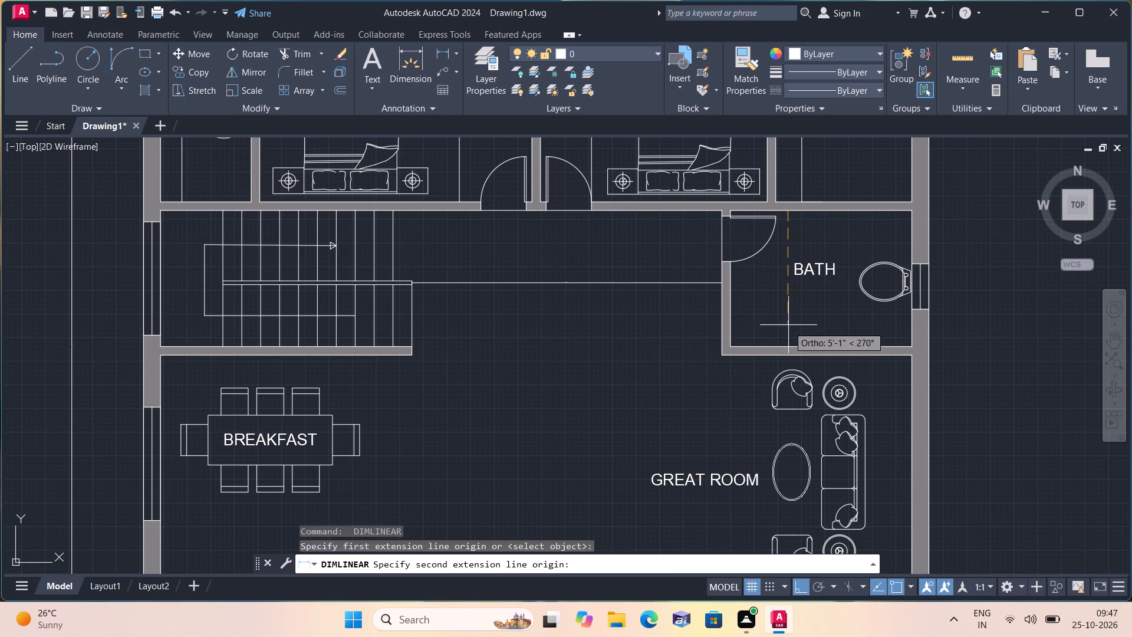
left_click(789, 344)
left_click(789, 343)
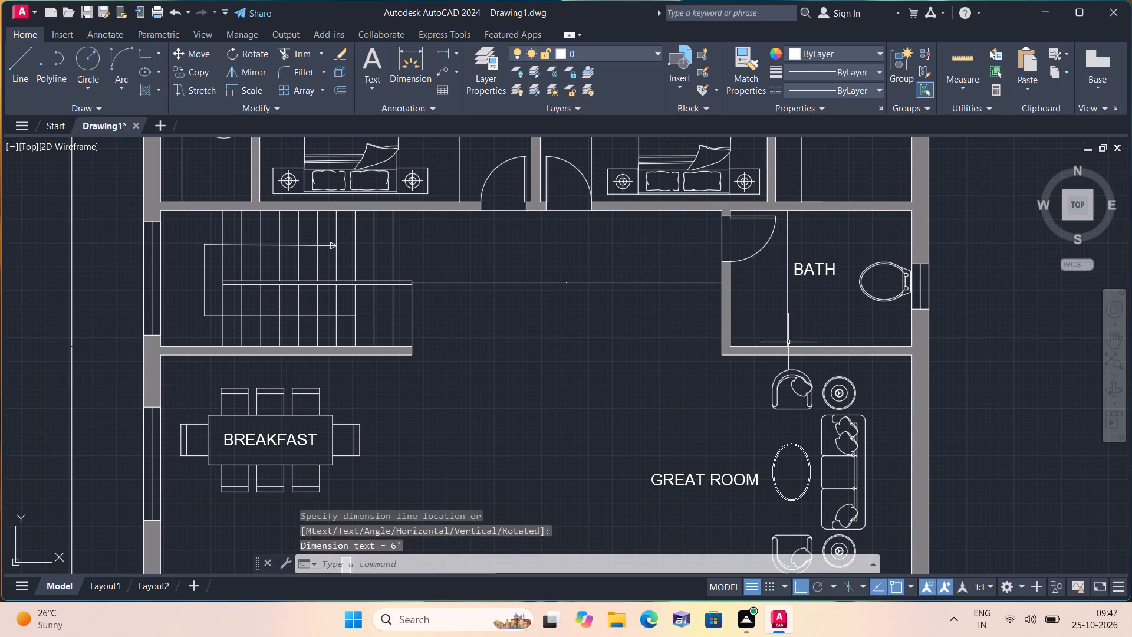
Add a horizontal linear dimension across the common bath's width between its inner wall faces, below the toilet.
key("space")
key("space")
key("space")
key("space")
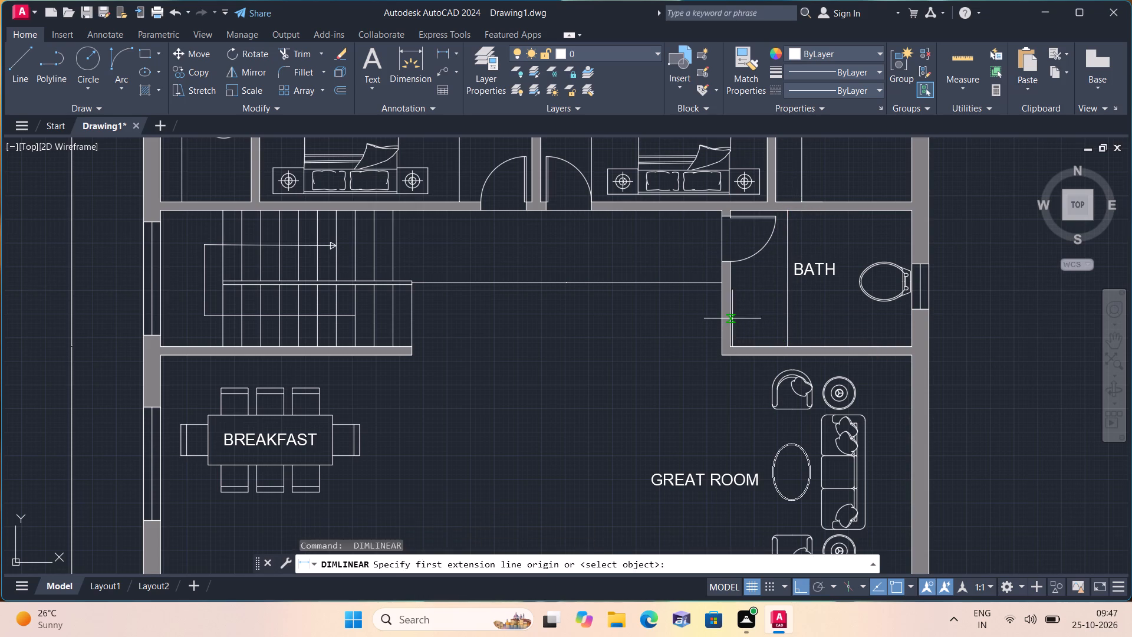
left_click(728, 315)
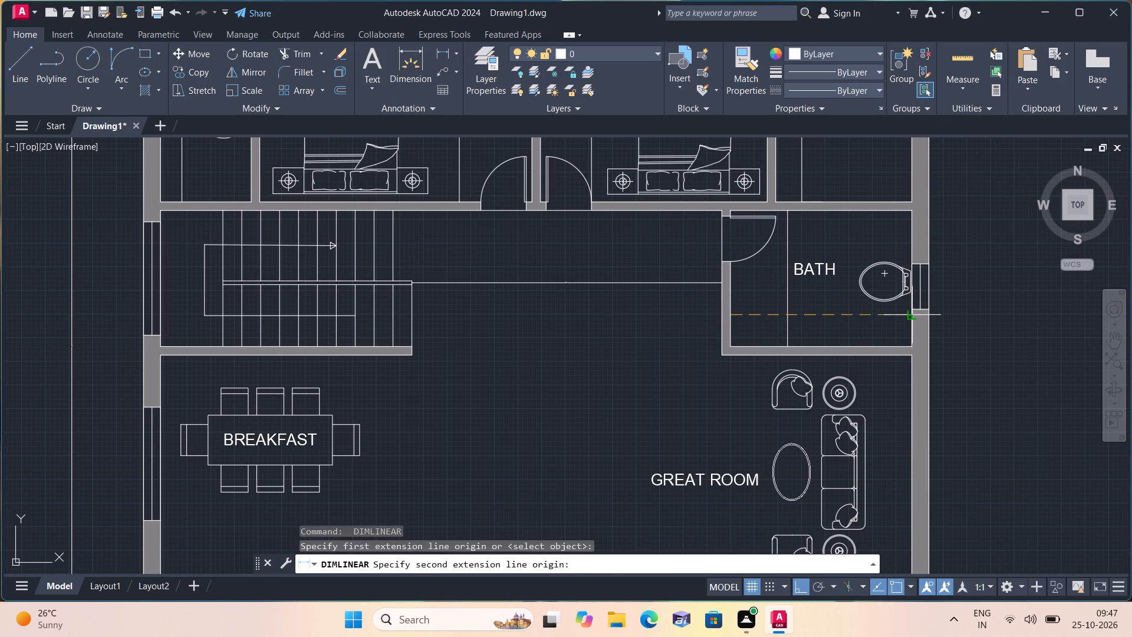
left_click(909, 317)
left_click(908, 317)
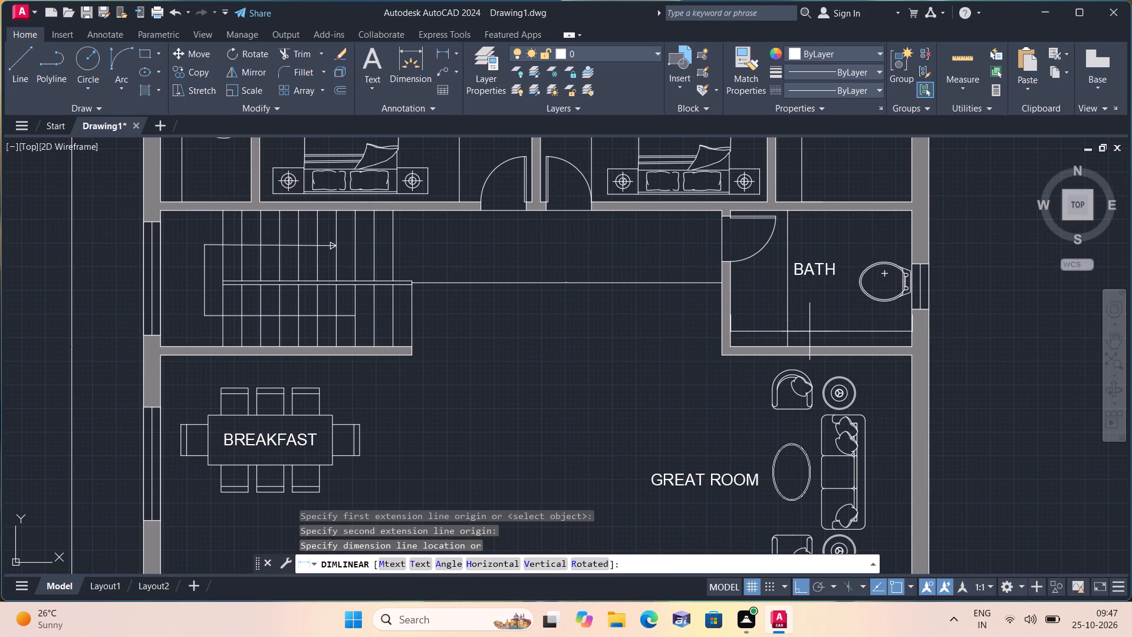
left_click(805, 318)
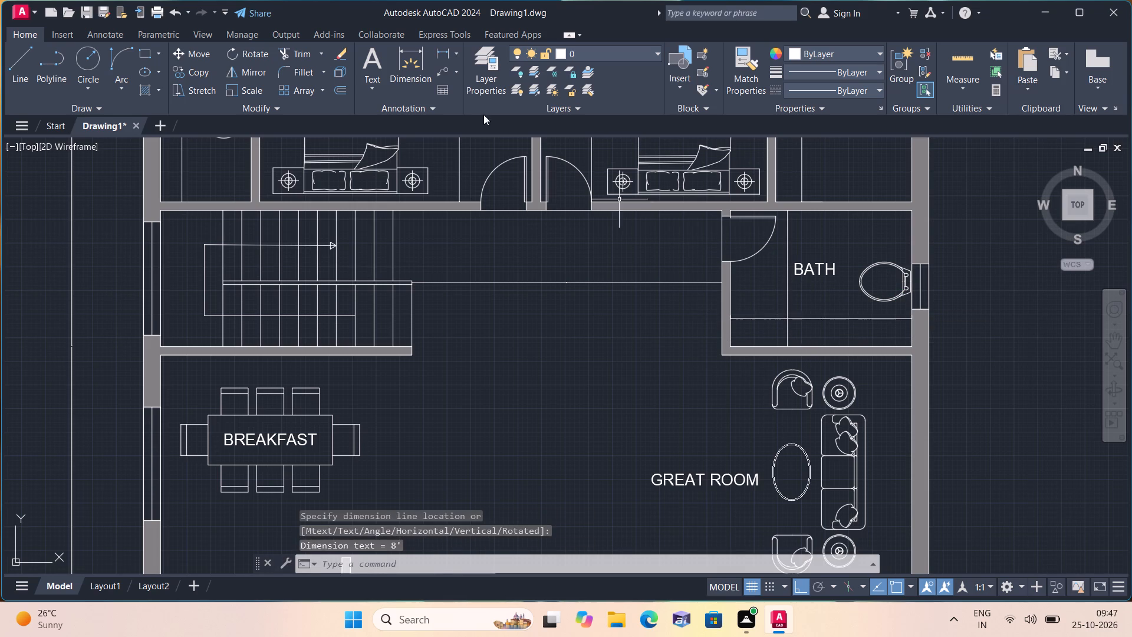
Add a horizontal linear dimension across the kitchen's width between its inner wall faces, just above the KITCHEN label.
left_click(440, 48)
scroll(476, 138, "down", 2)
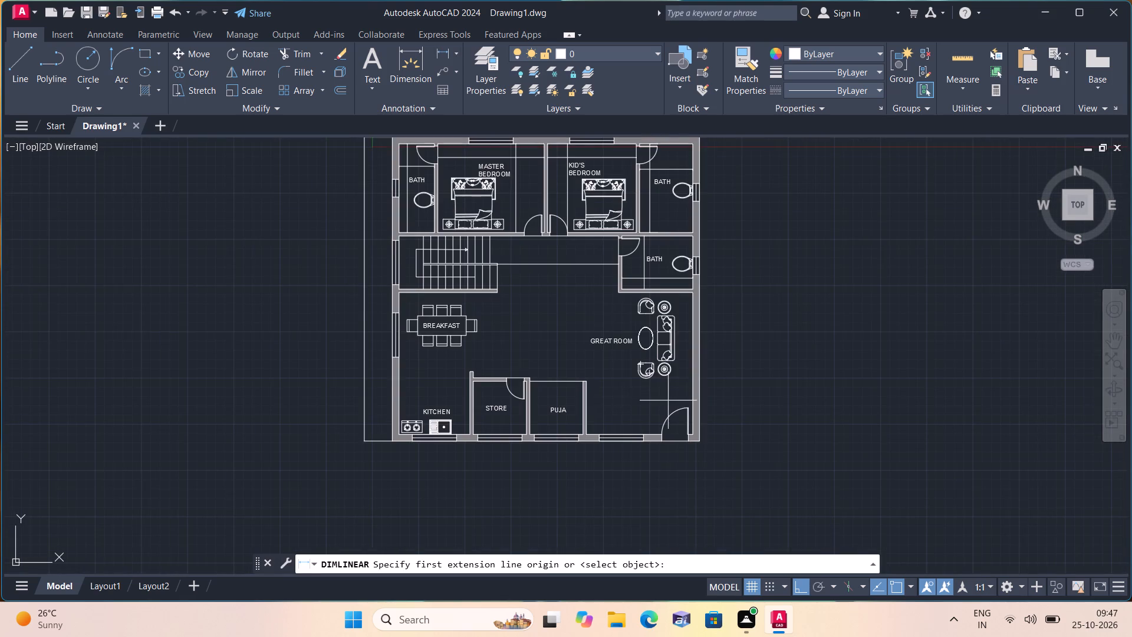
scroll(669, 404, "up", 1)
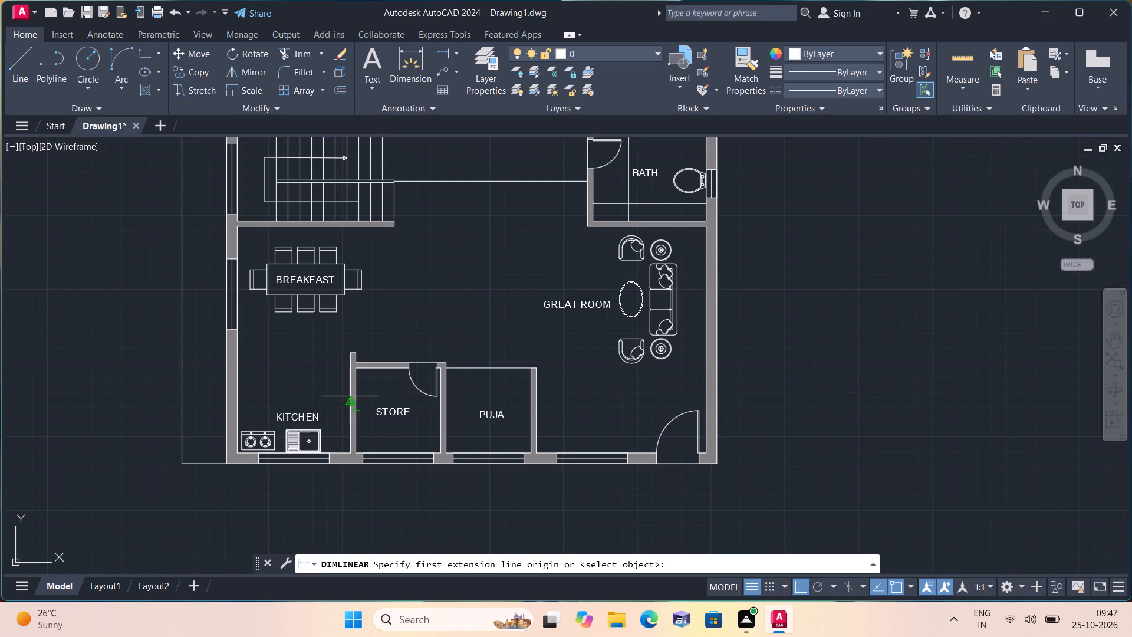
left_click(350, 400)
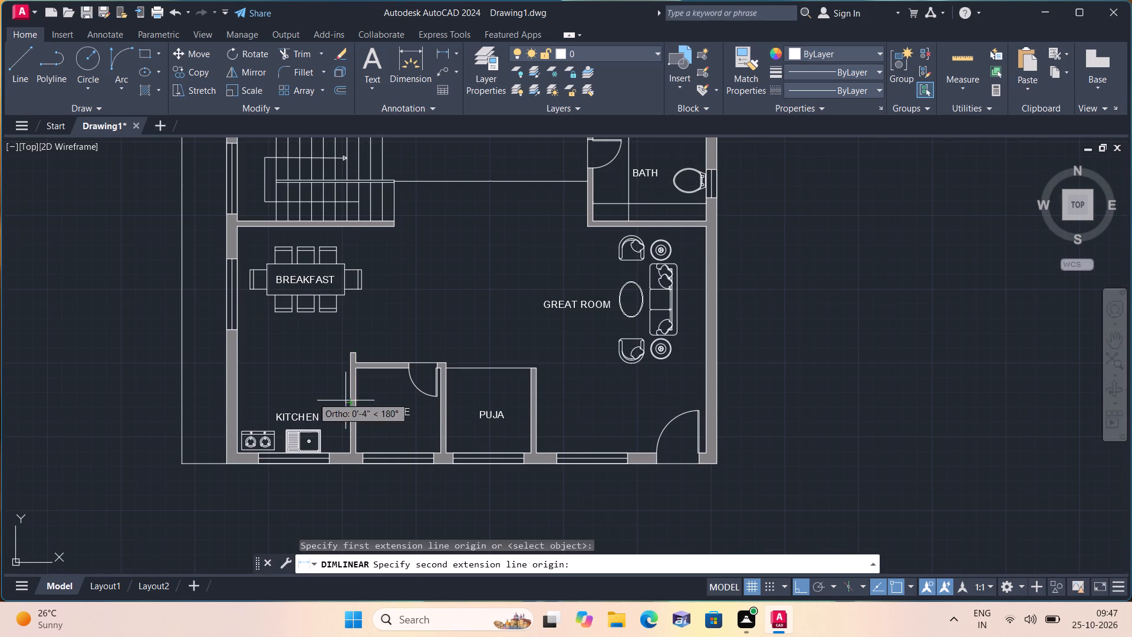
left_click(239, 403)
left_click(250, 396)
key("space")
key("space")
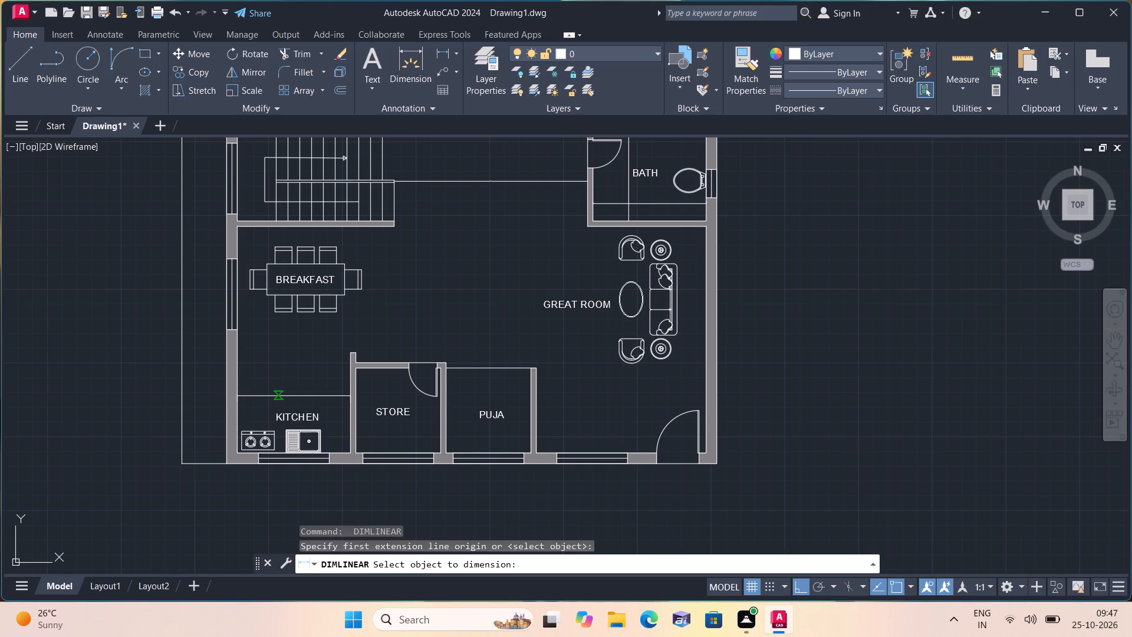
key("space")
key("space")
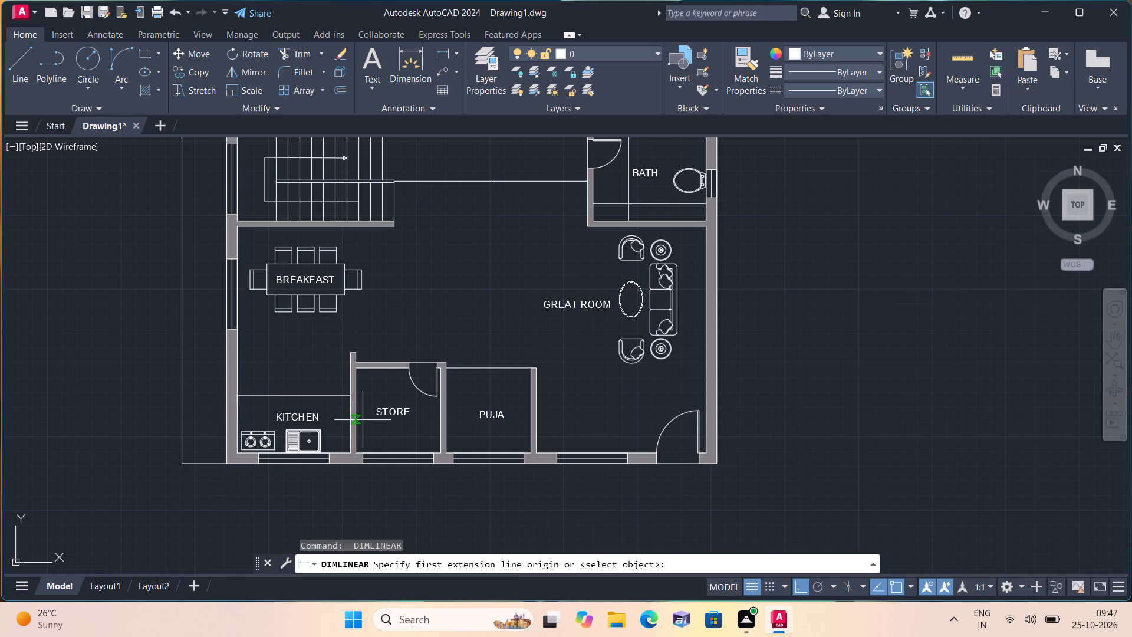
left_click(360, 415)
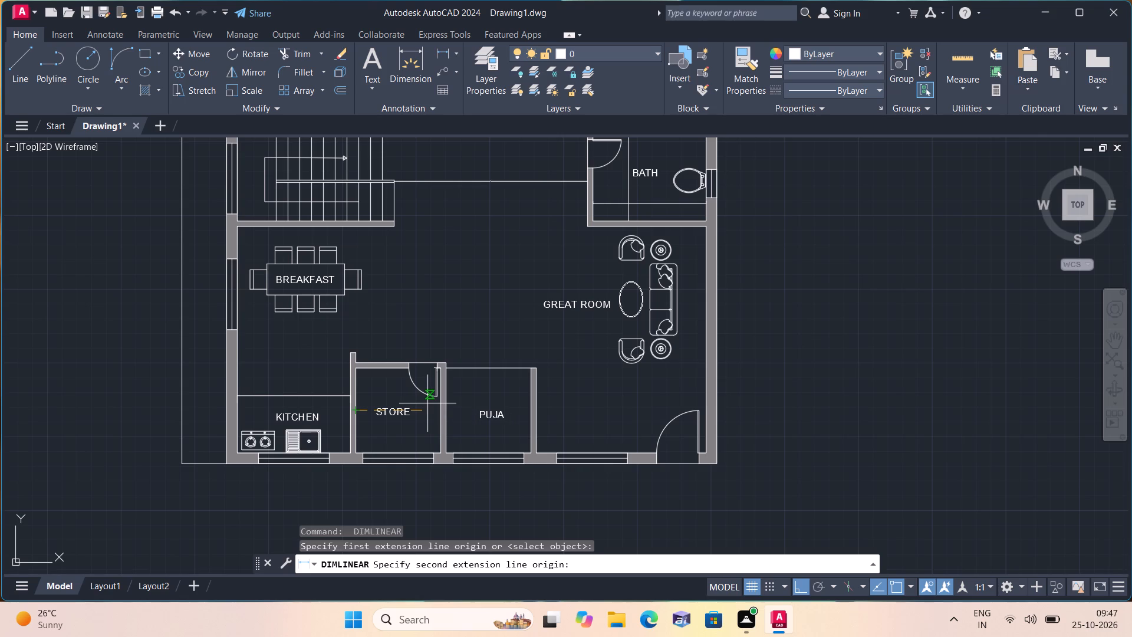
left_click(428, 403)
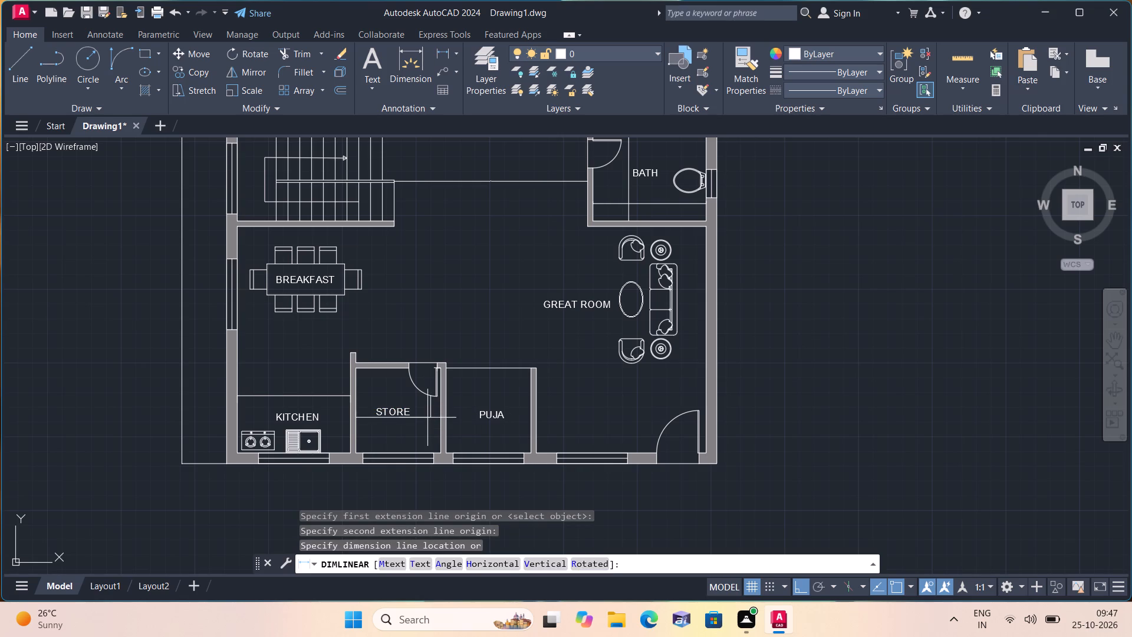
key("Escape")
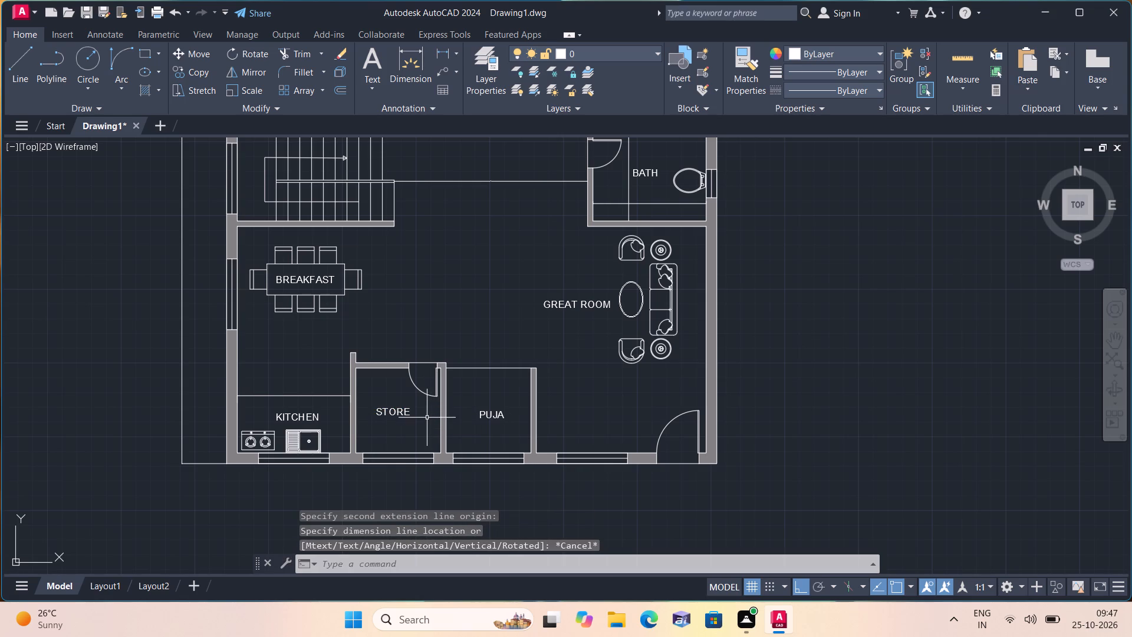
Add a horizontal linear dimension across the store's width between its inner wall faces, just below the STORE label.
key("space")
scroll(430, 425, "up", 1)
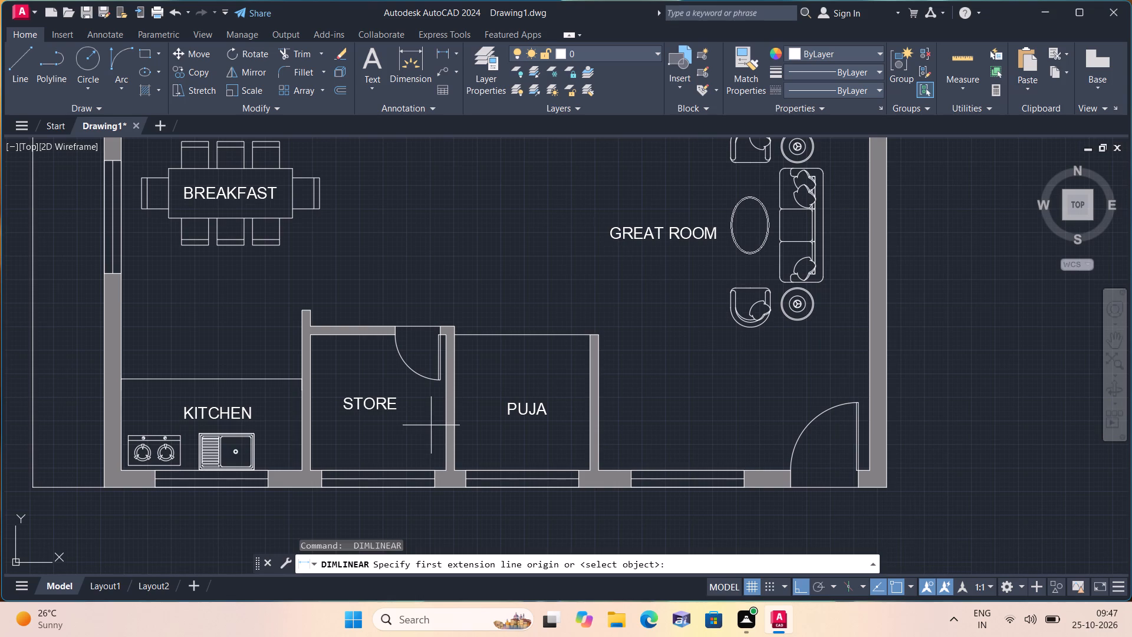
left_click(449, 430)
left_click(312, 428)
left_click(312, 428)
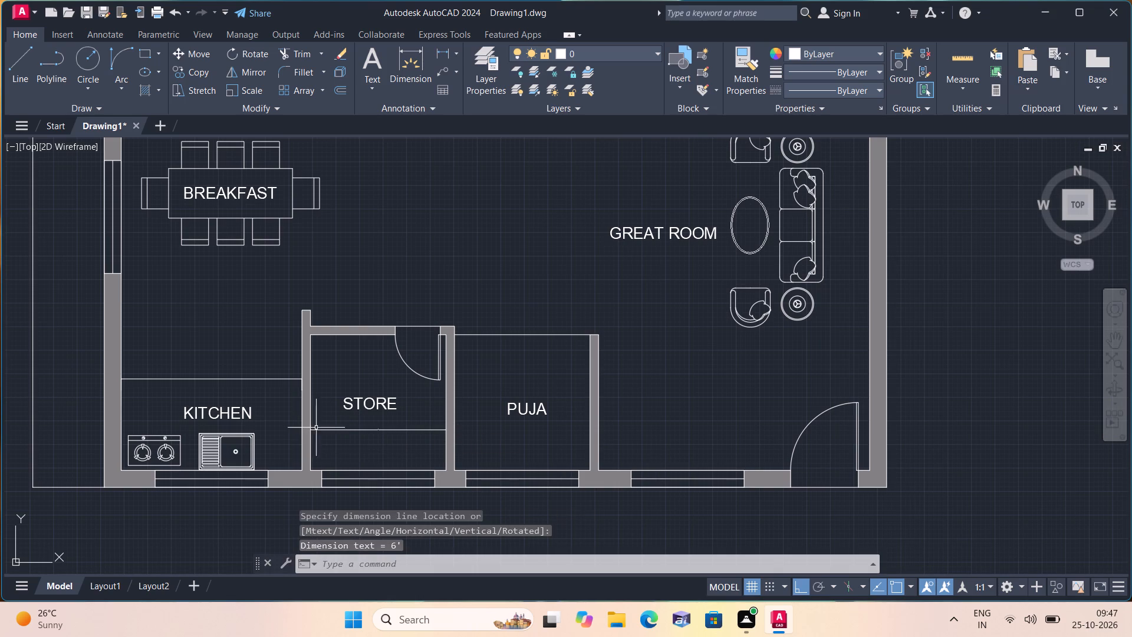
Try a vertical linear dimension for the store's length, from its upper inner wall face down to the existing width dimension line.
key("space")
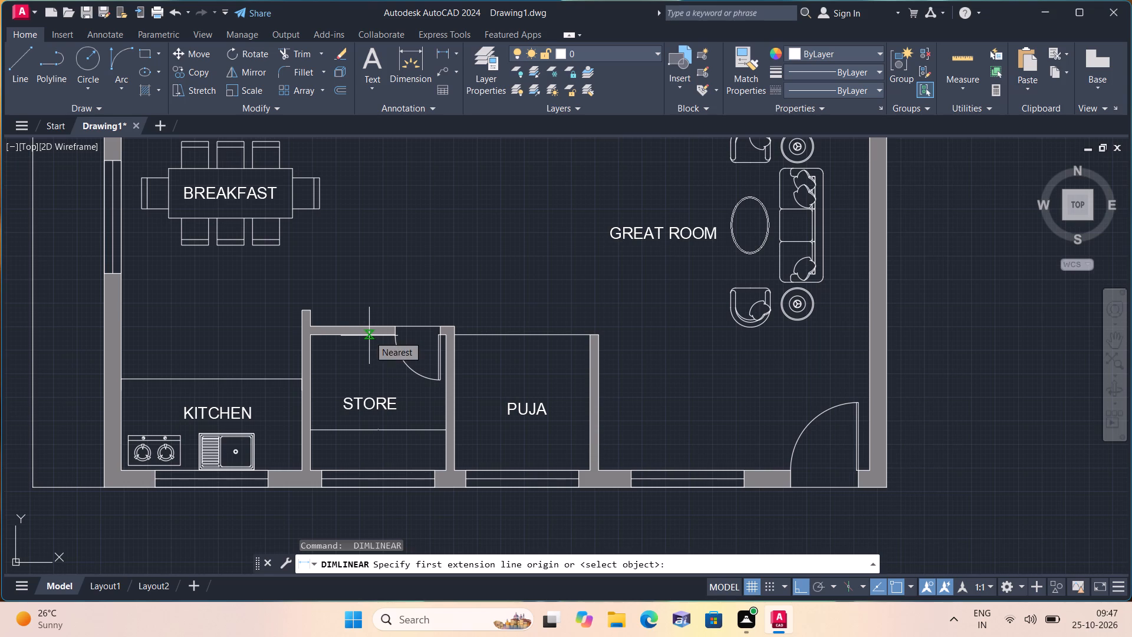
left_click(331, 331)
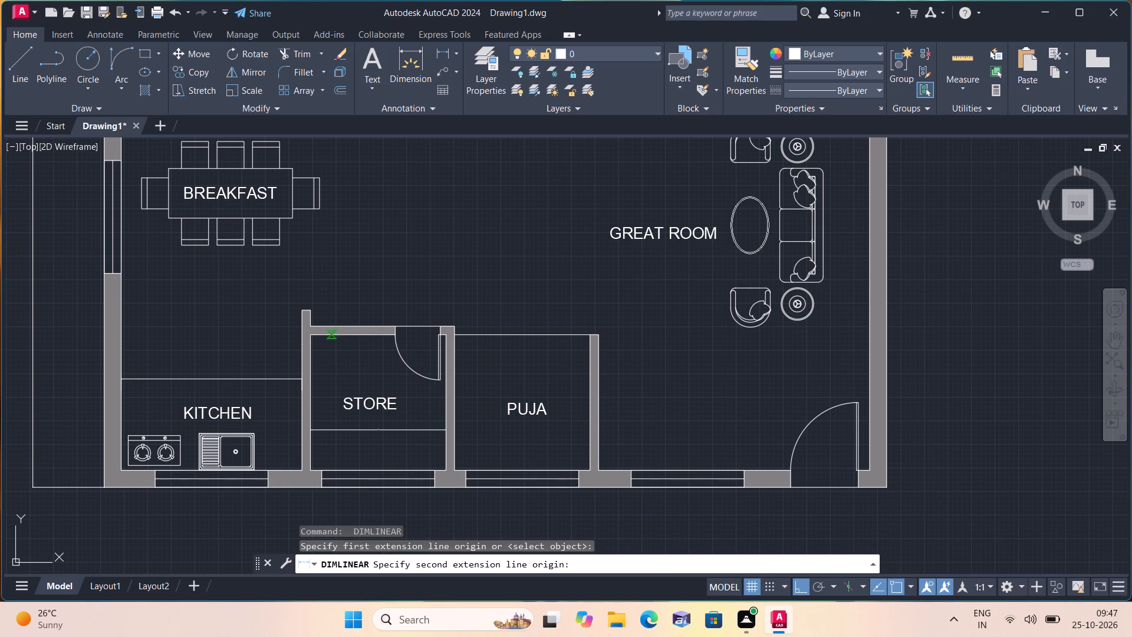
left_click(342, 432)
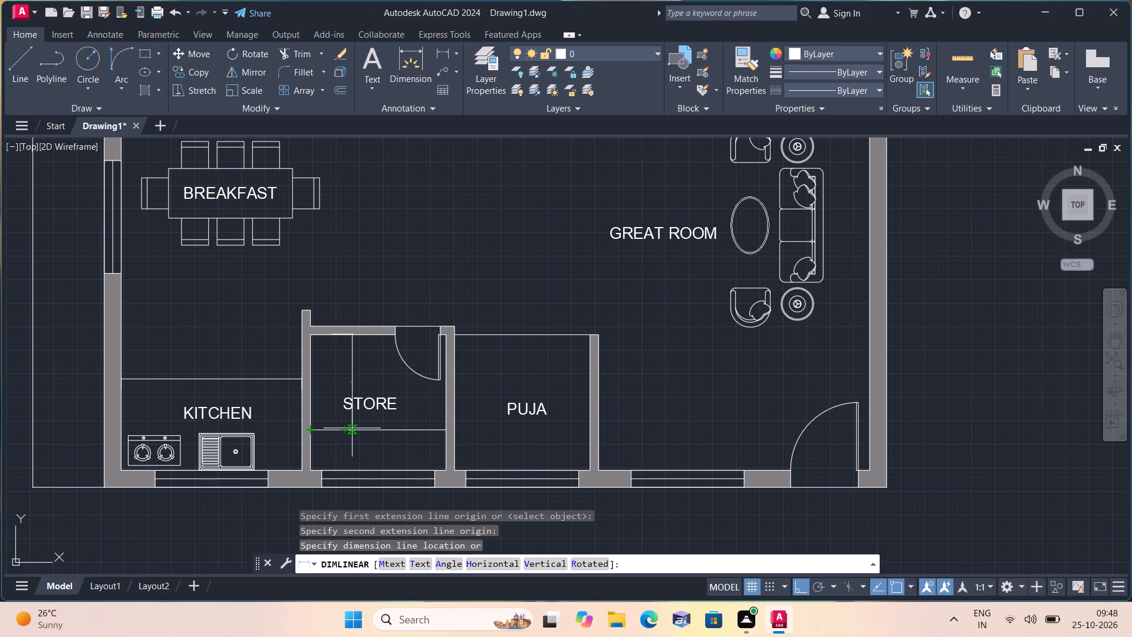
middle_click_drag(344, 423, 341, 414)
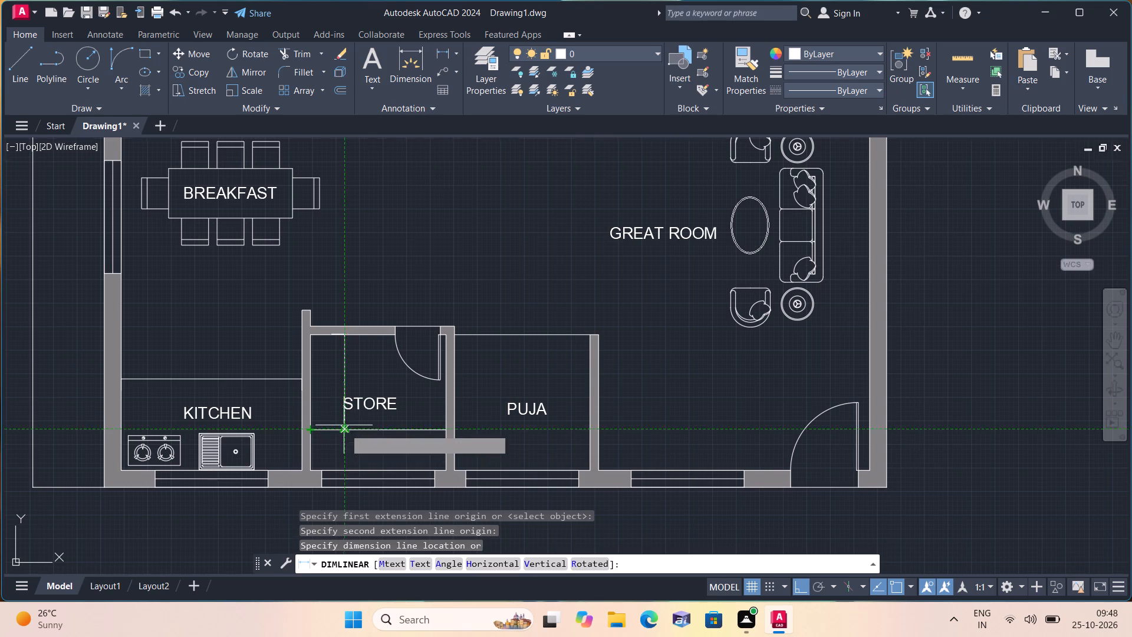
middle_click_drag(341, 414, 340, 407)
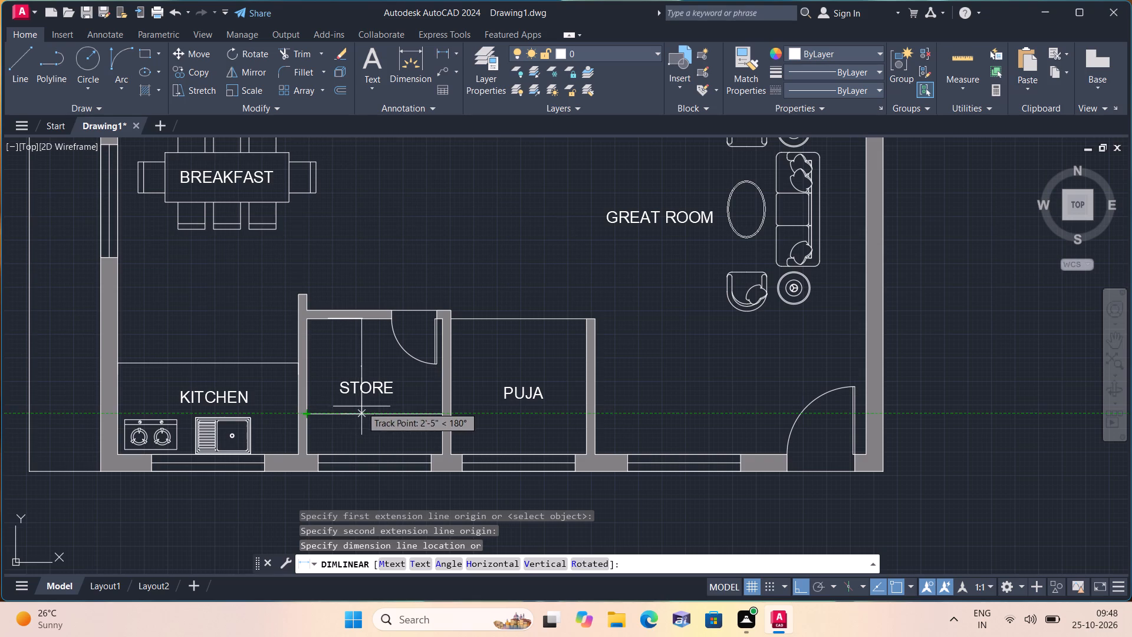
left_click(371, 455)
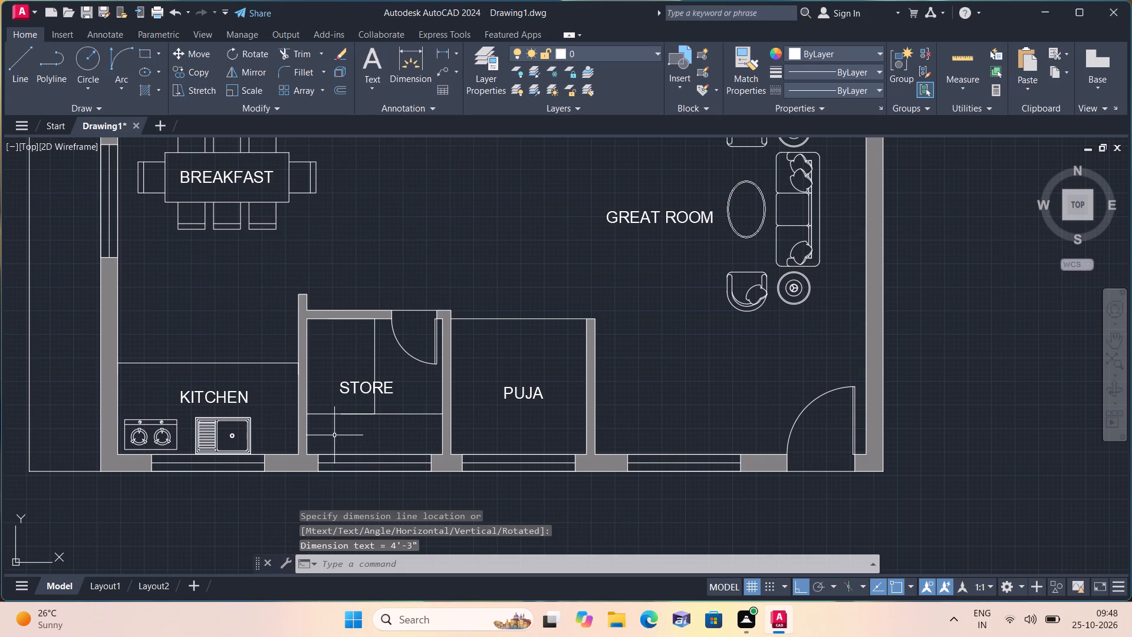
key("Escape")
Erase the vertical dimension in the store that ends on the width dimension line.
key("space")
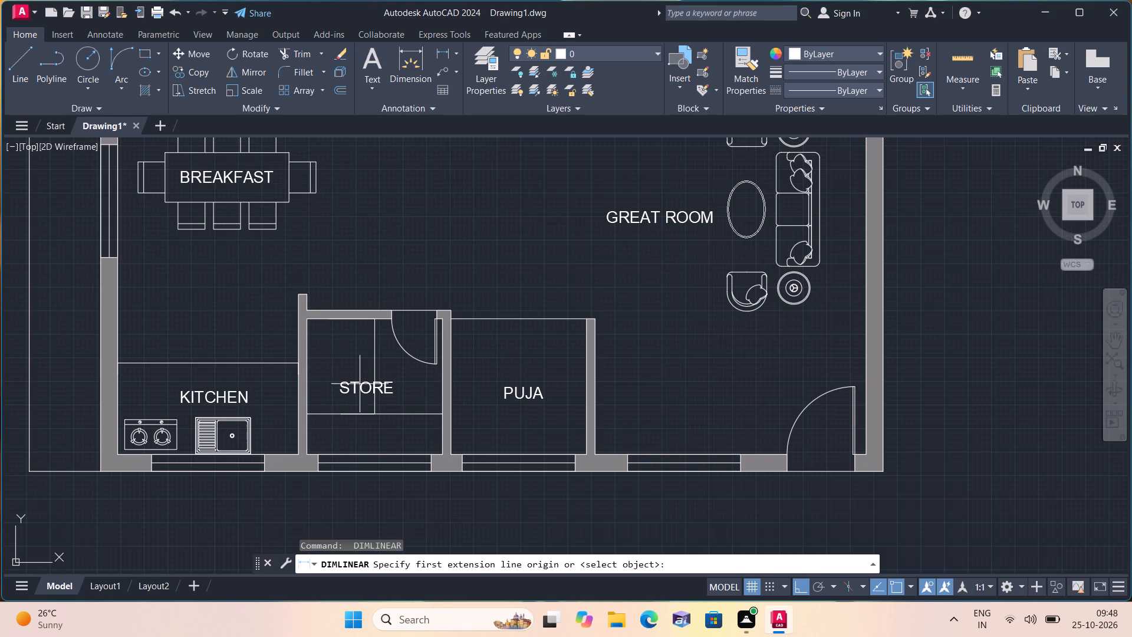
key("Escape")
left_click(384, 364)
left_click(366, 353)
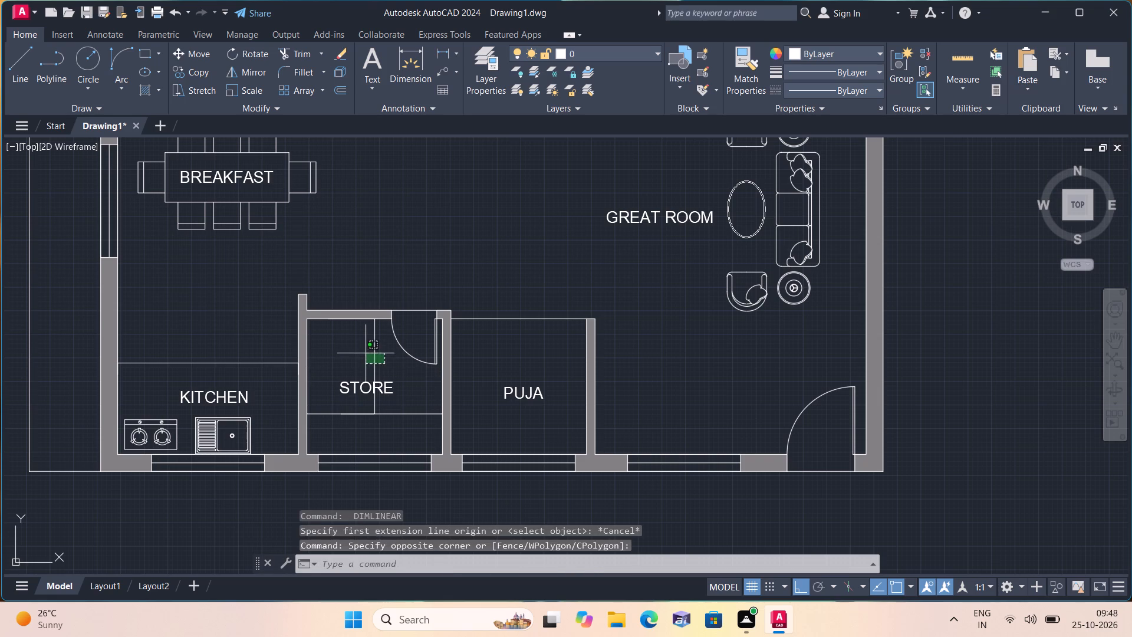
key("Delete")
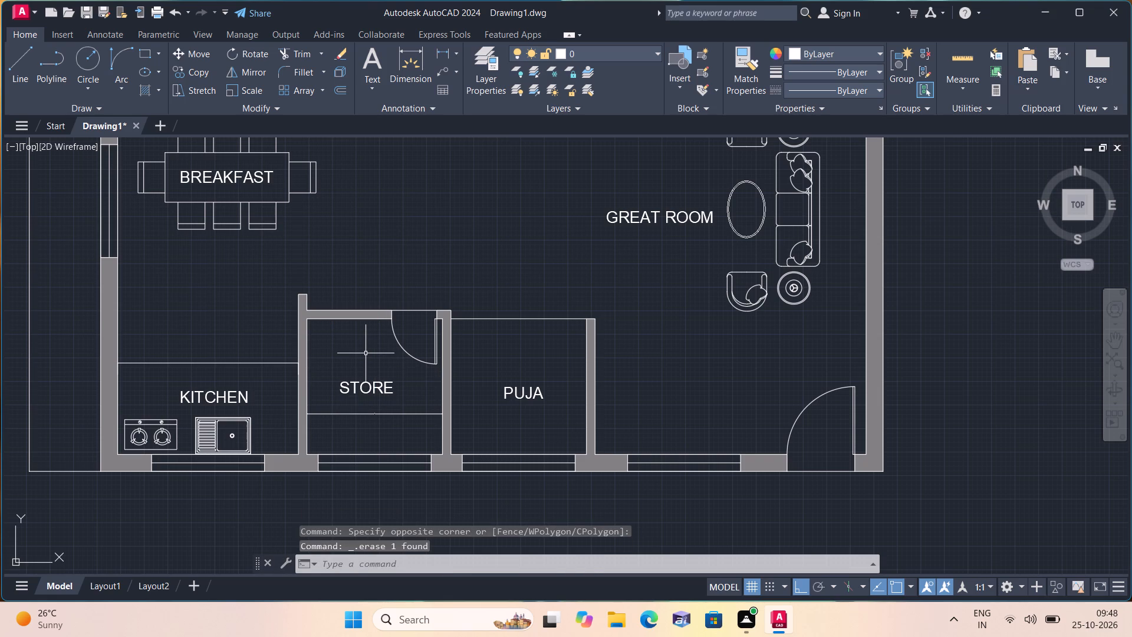
Add a vertical linear dimension along the store's length between its upper and lower inner wall faces, beside the STORE label on the kitchen side.
left_click(451, 49)
left_click(330, 319)
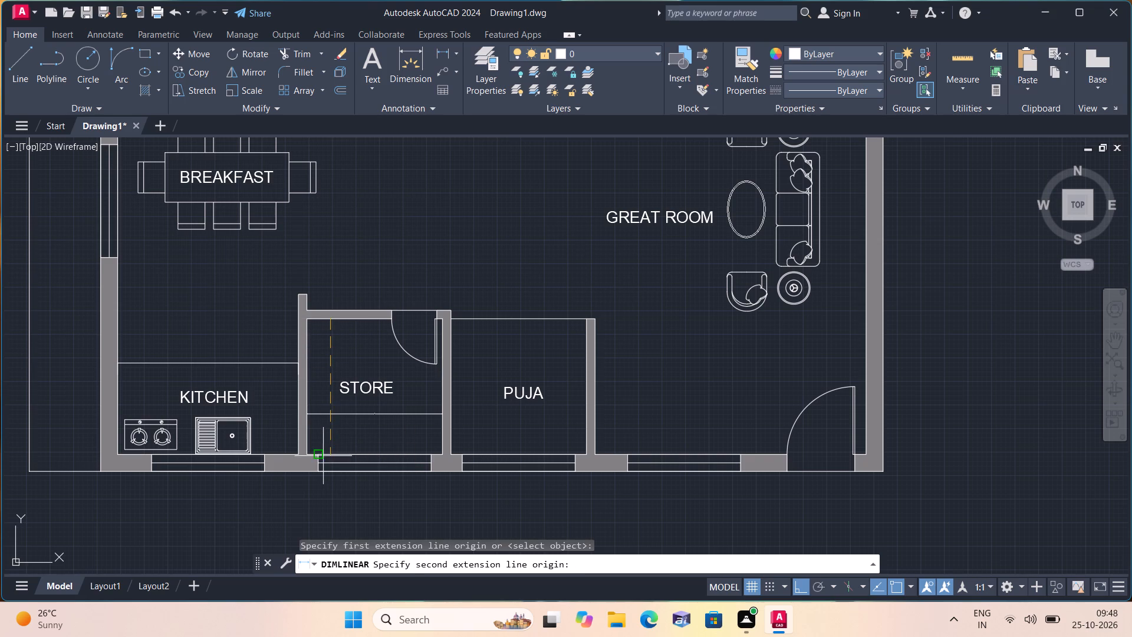
left_click(328, 454)
left_click(328, 444)
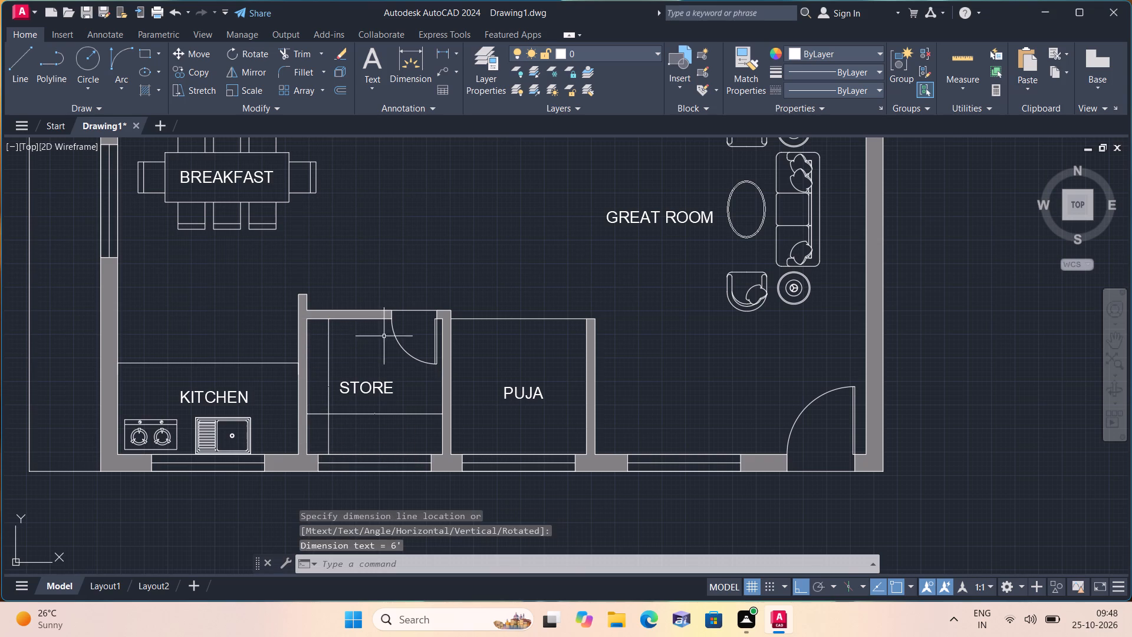
Add a vertical linear dimension along the puja room's length, from its upper boundary line to the lower inner wall face, near the store wall.
left_click(443, 46)
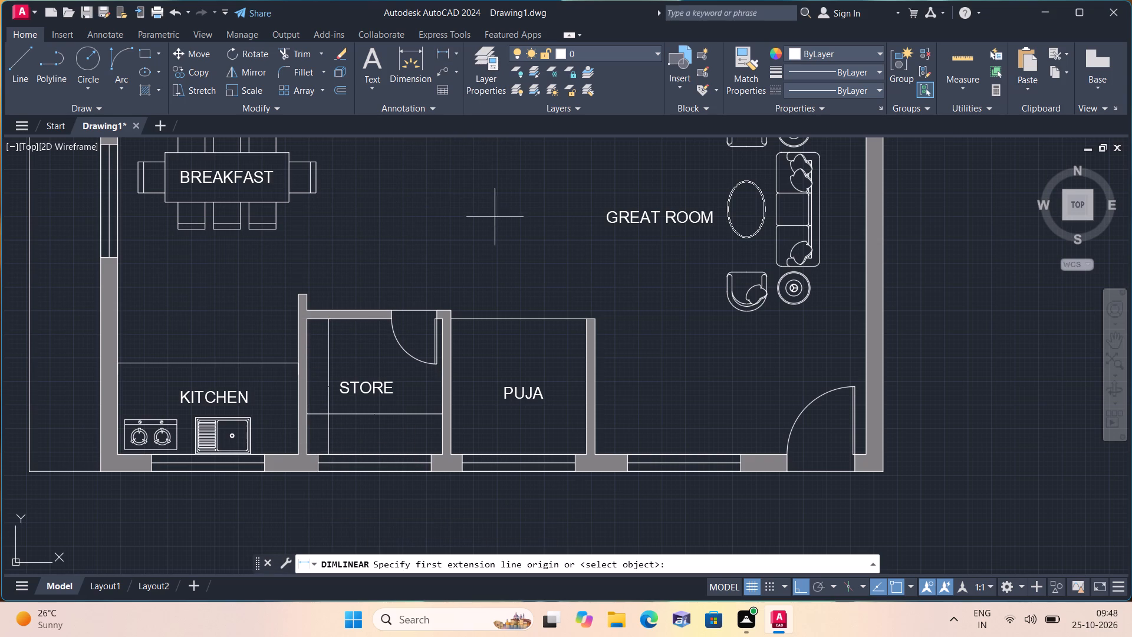
left_click(475, 318)
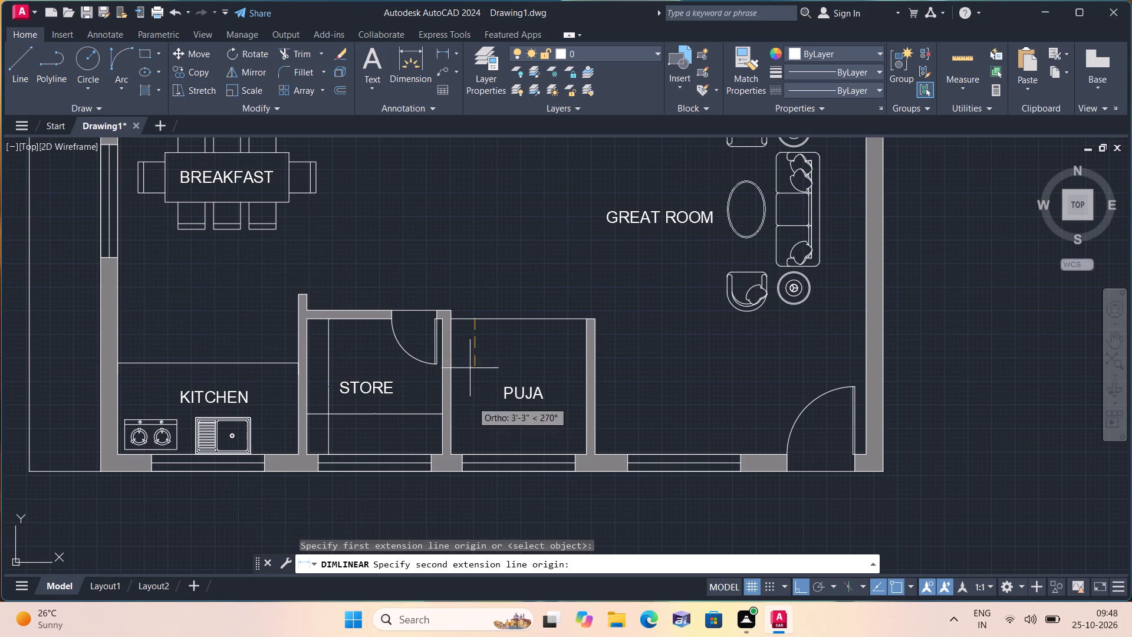
left_click(474, 457)
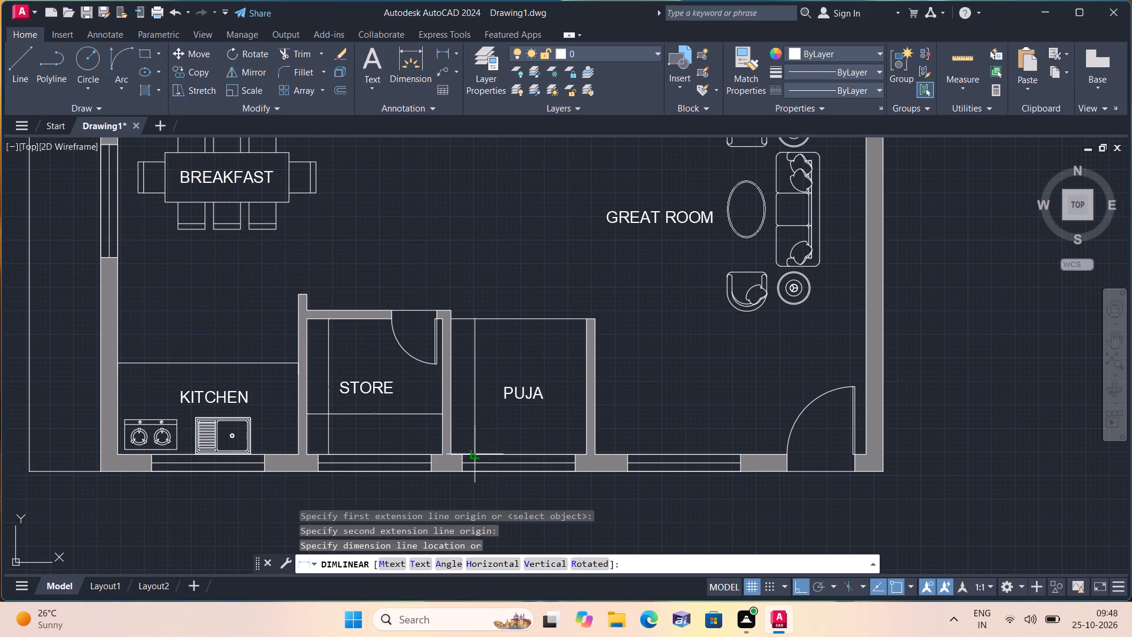
left_click(476, 449)
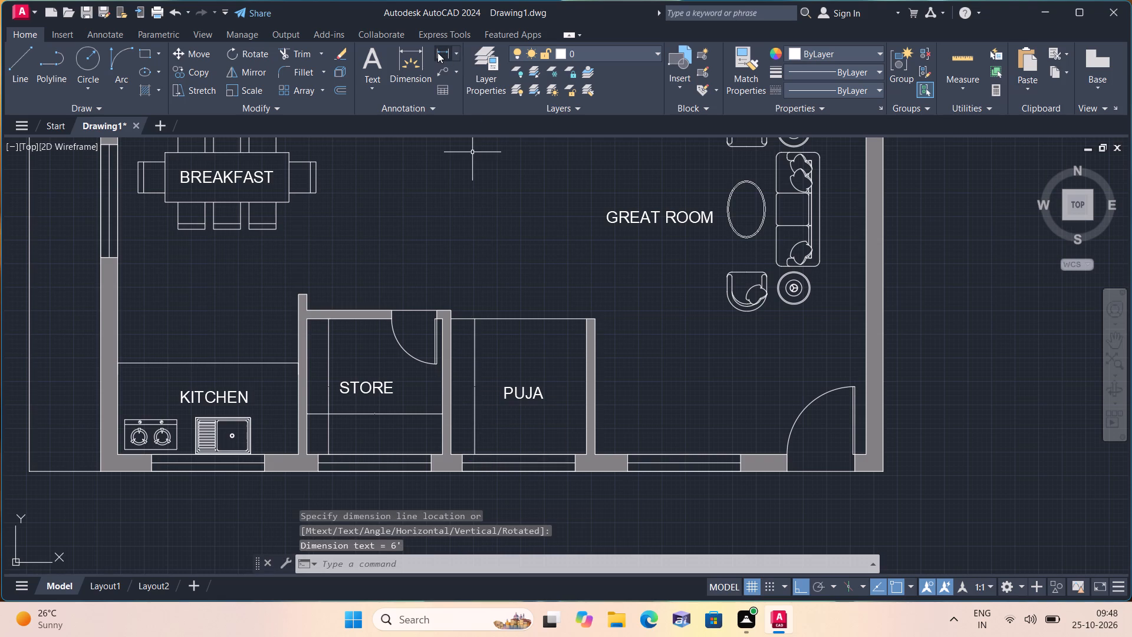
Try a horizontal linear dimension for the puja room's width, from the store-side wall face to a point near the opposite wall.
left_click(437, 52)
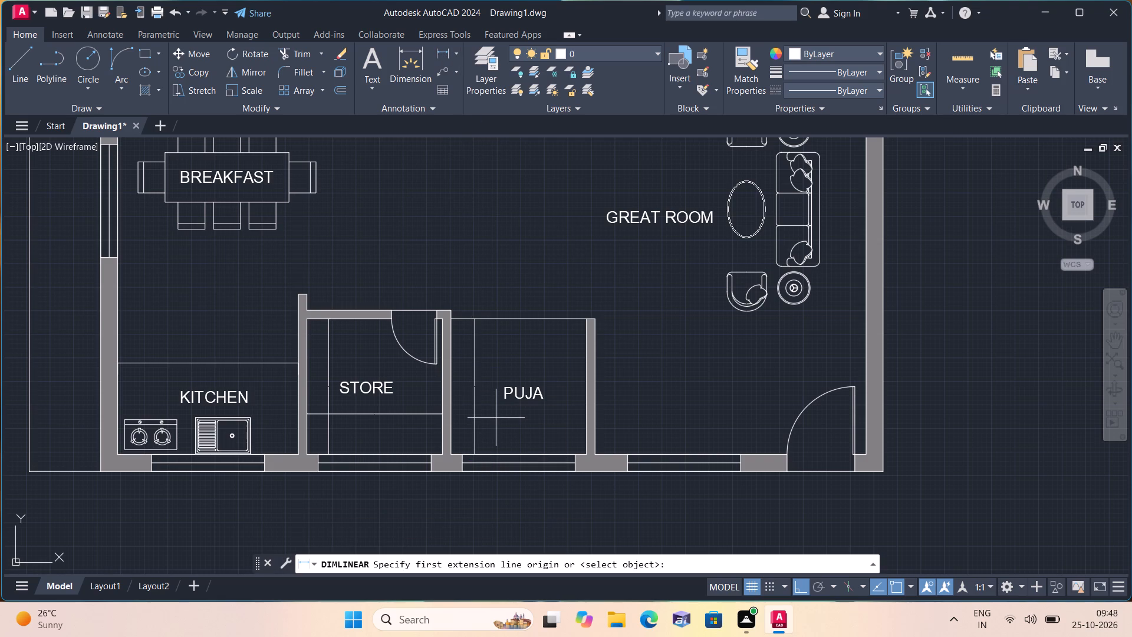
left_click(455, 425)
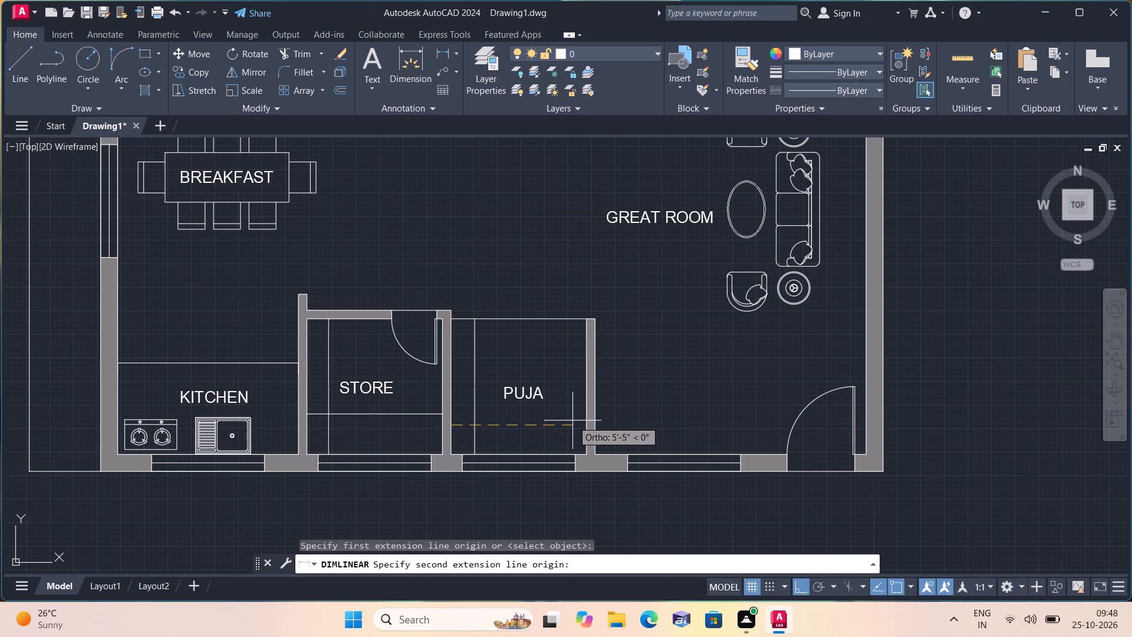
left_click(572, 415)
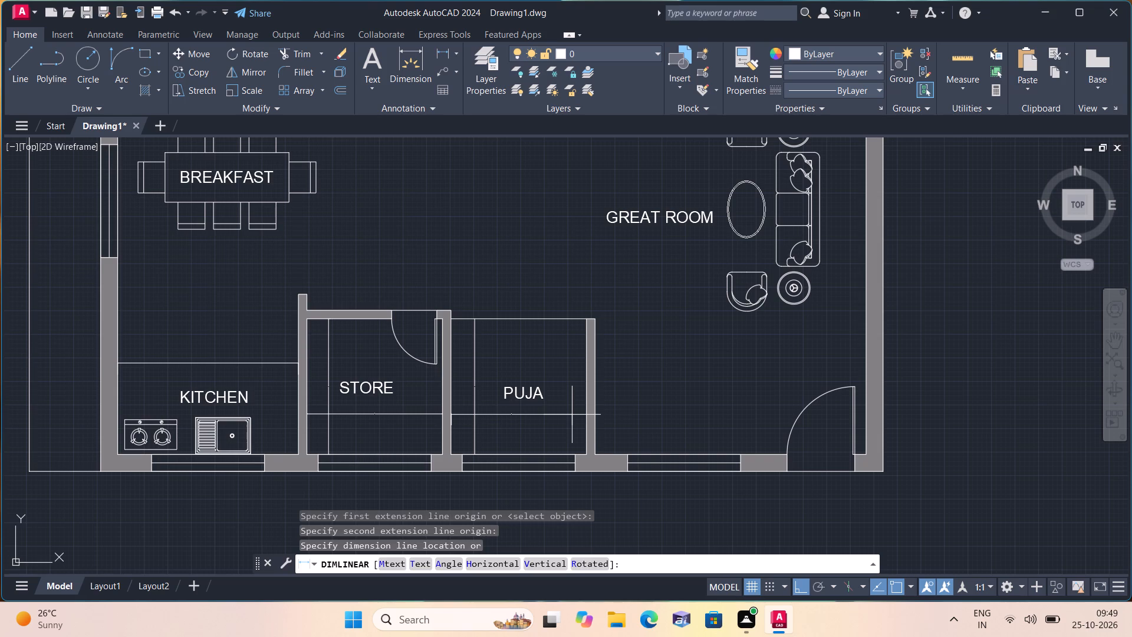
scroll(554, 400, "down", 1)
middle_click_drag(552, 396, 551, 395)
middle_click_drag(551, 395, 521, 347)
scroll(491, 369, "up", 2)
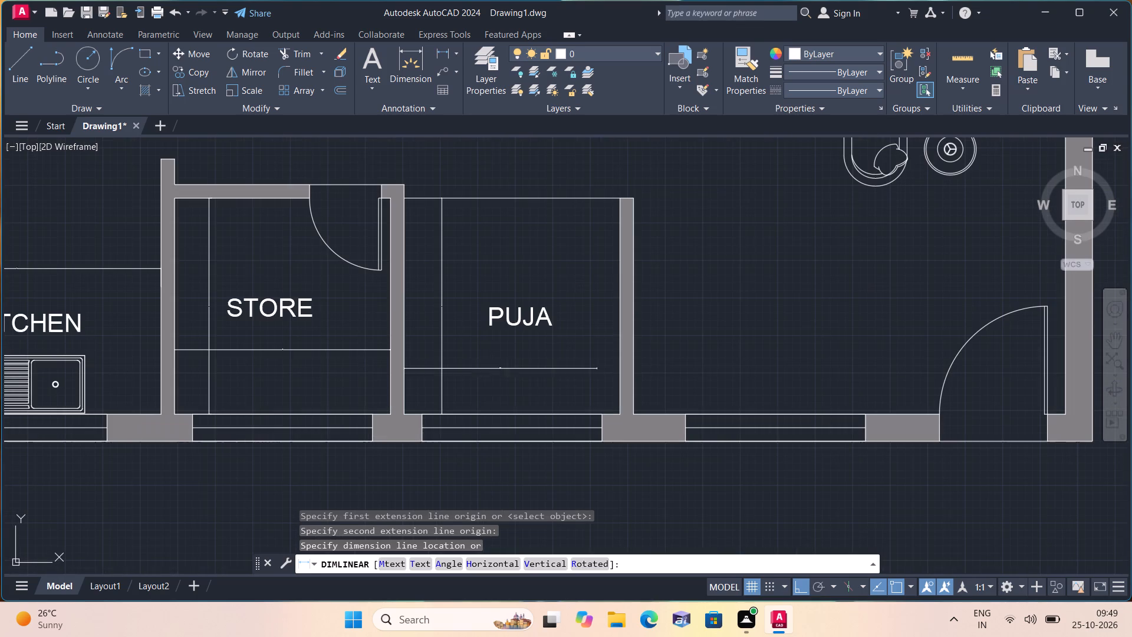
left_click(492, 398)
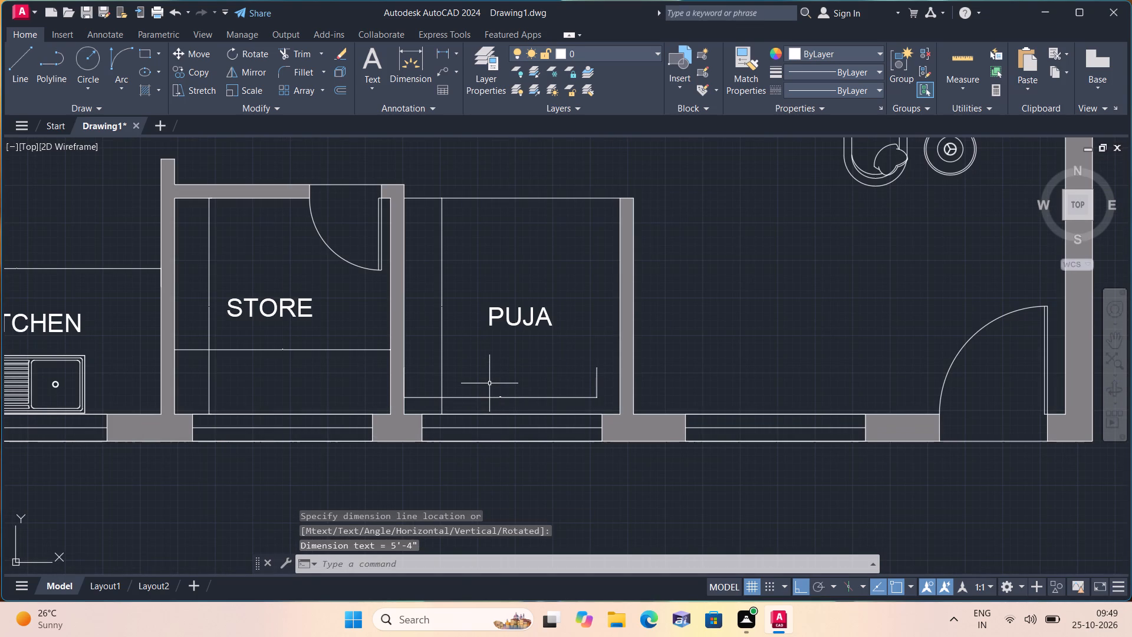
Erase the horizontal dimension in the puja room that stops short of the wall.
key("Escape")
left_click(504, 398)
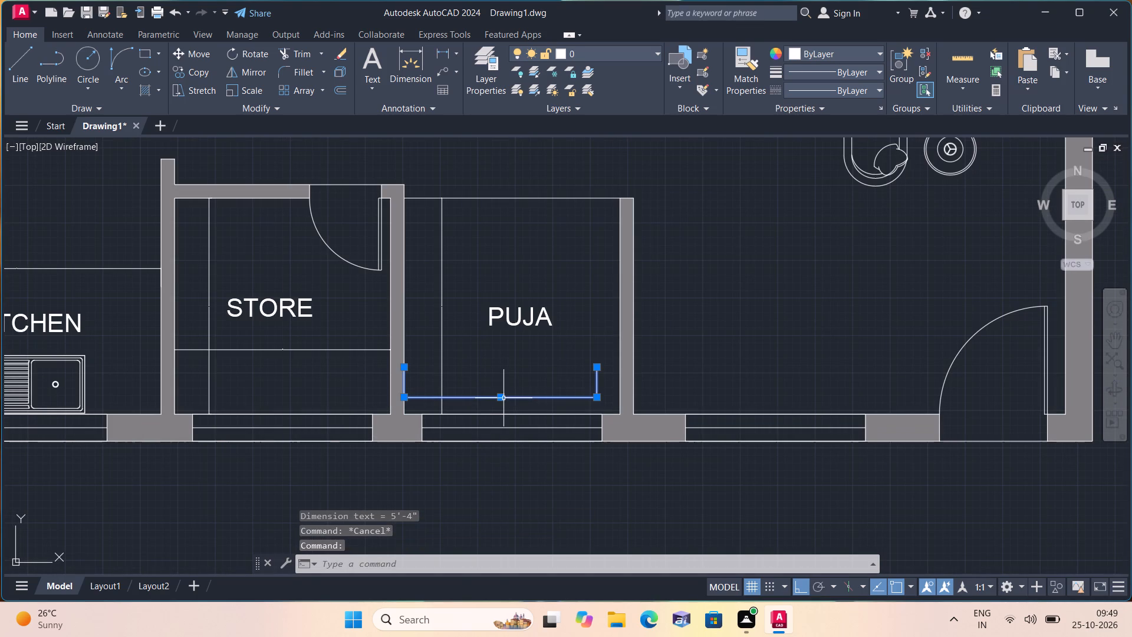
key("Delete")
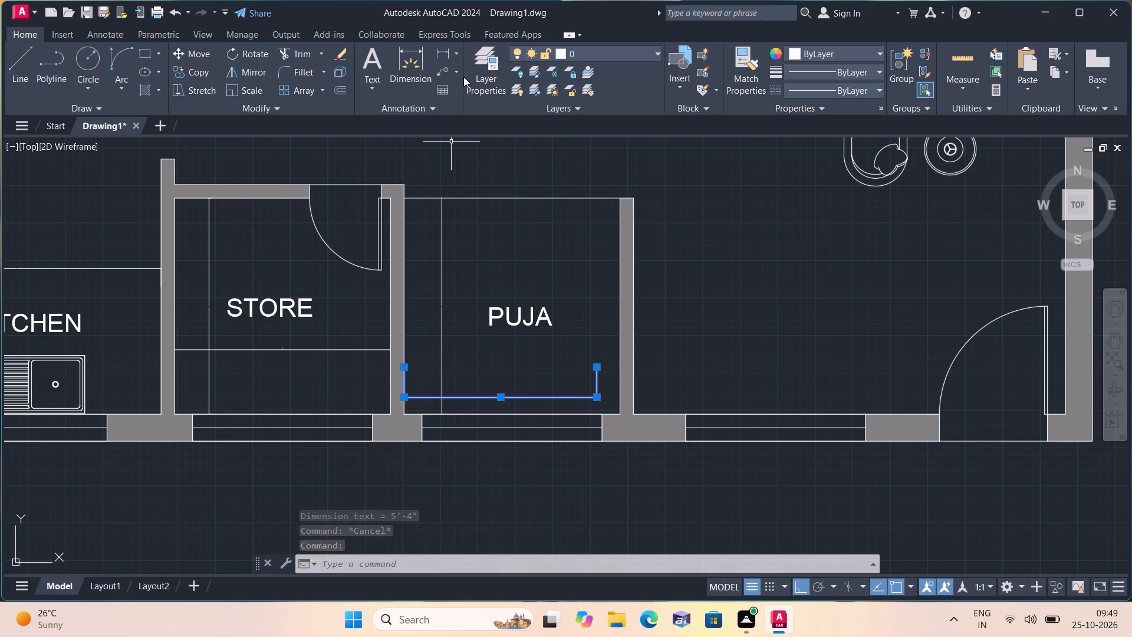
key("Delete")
Add a horizontal linear dimension across the puja room's width between its inner wall faces, below the PUJA label.
left_click(455, 49)
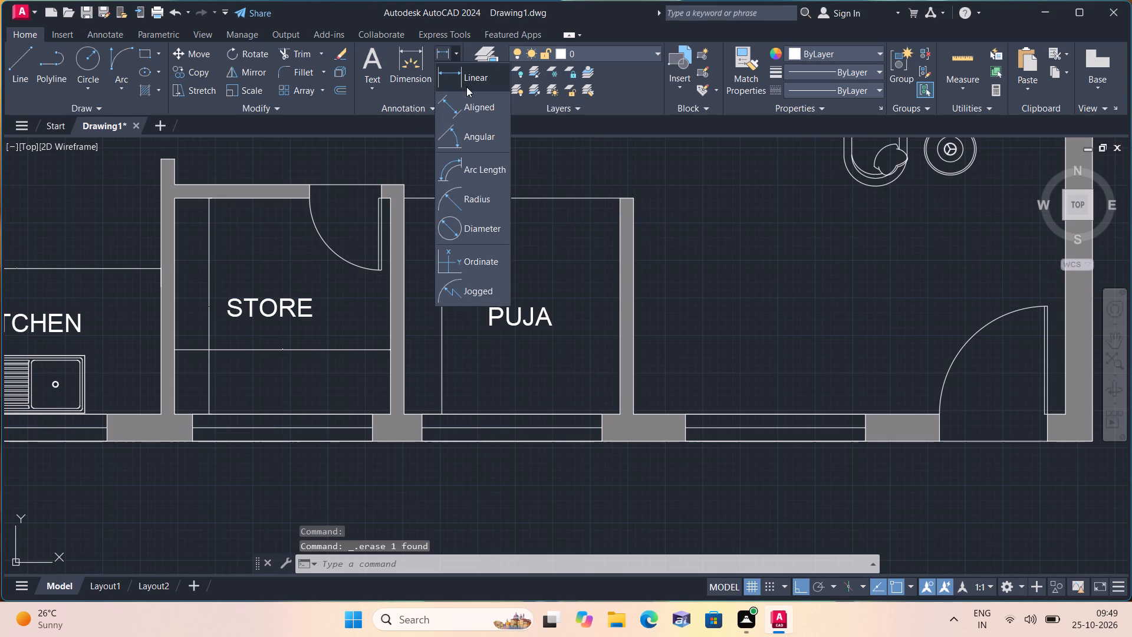
left_click(468, 75)
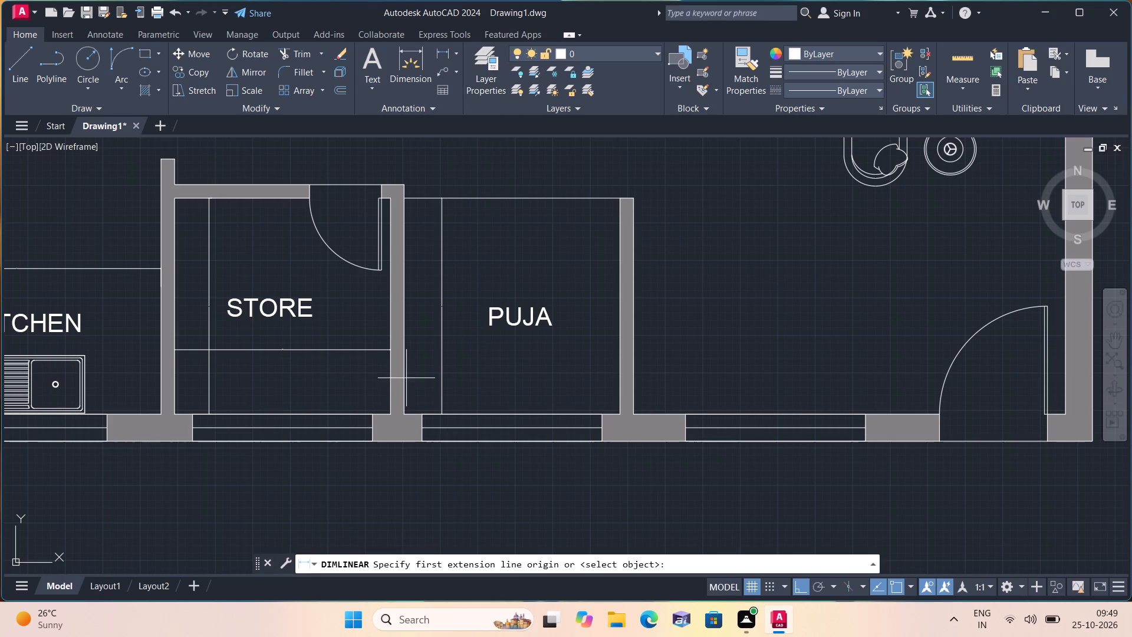
left_click(406, 382)
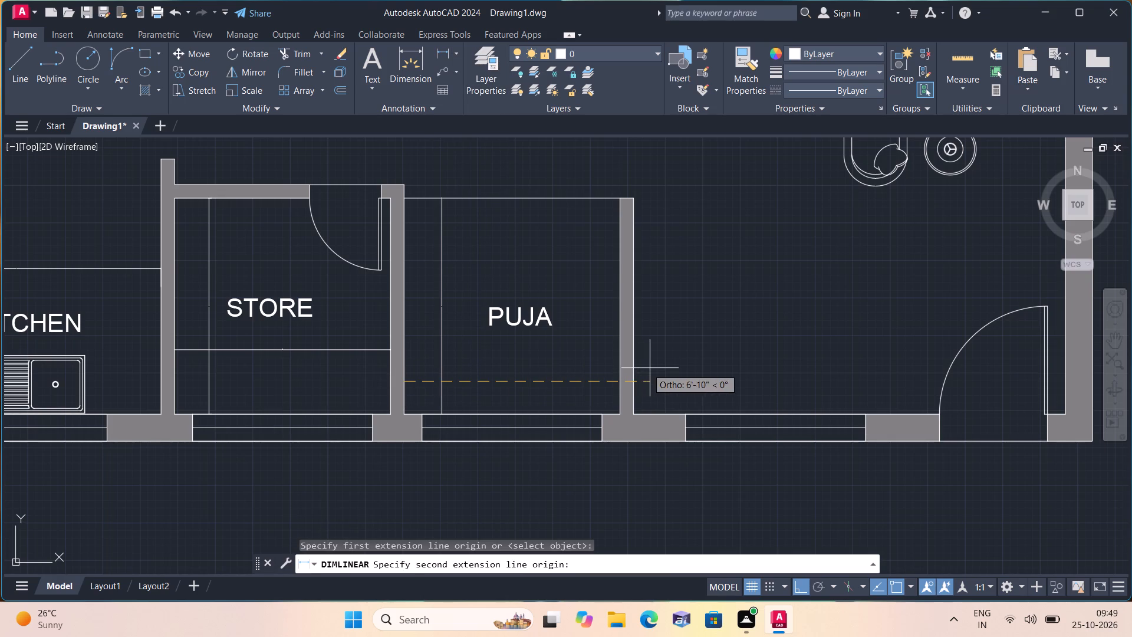
left_click(618, 381)
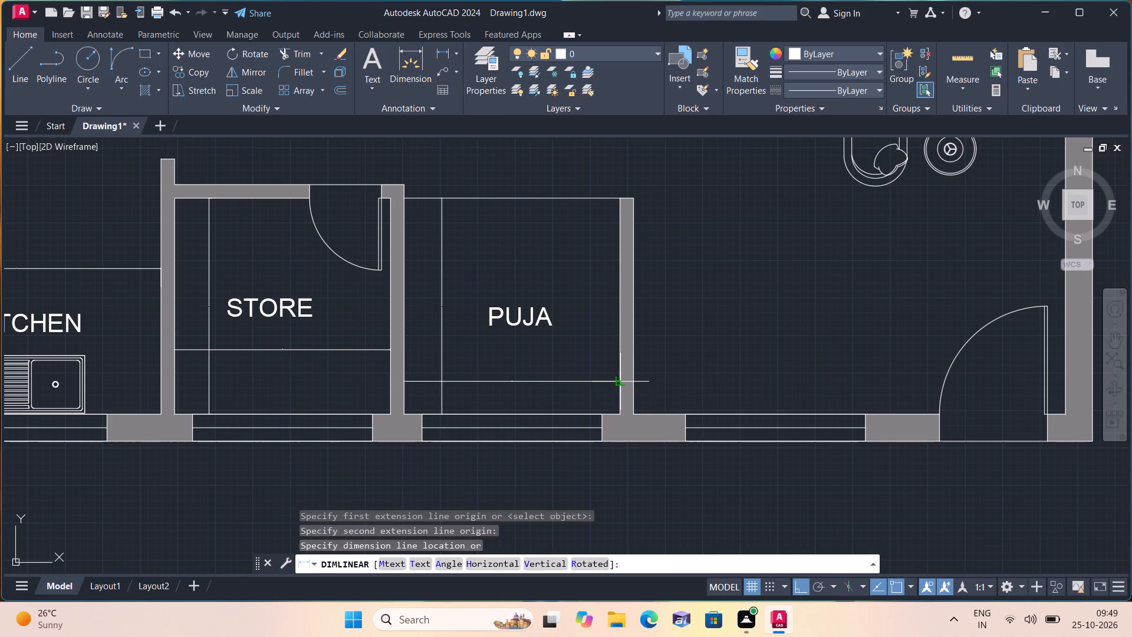
key("Delete")
scroll(560, 396, "up", 1)
left_click(581, 383)
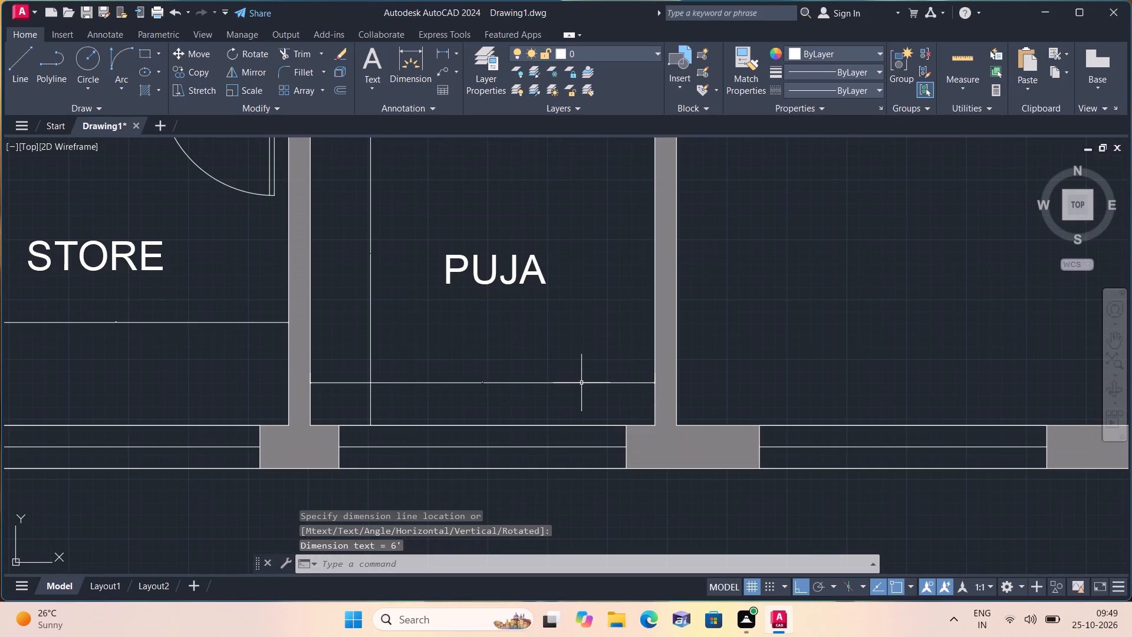
Select the puja room's width dimension together with all similar dimensions and set their text height to 6".
left_click(574, 389)
left_click(410, 369)
right_click(410, 369)
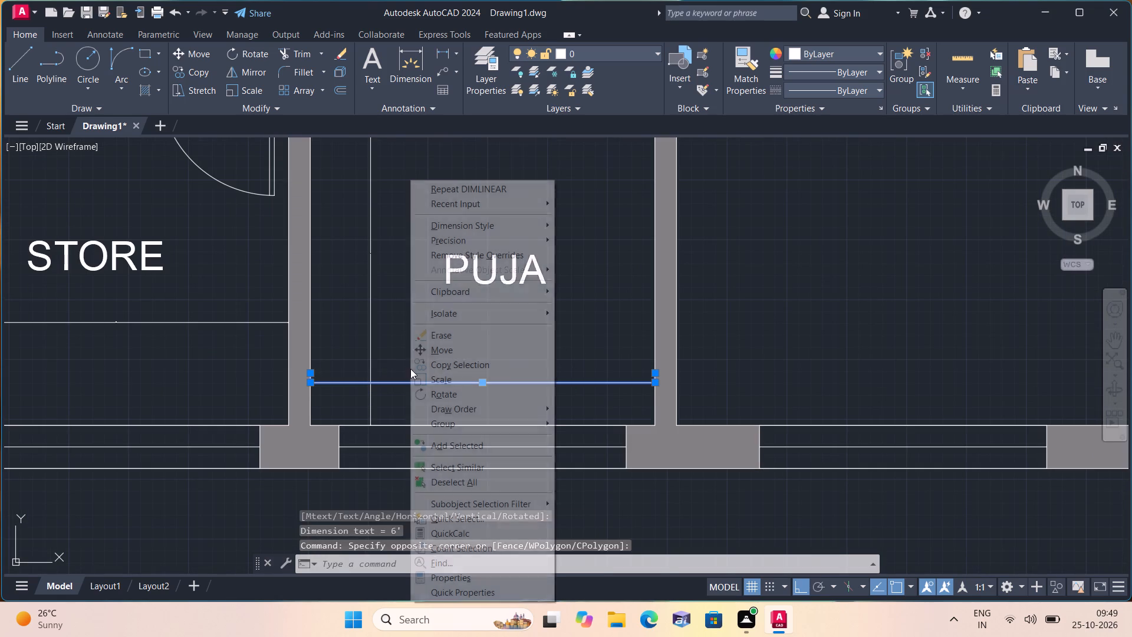
left_click(470, 471)
right_click(475, 436)
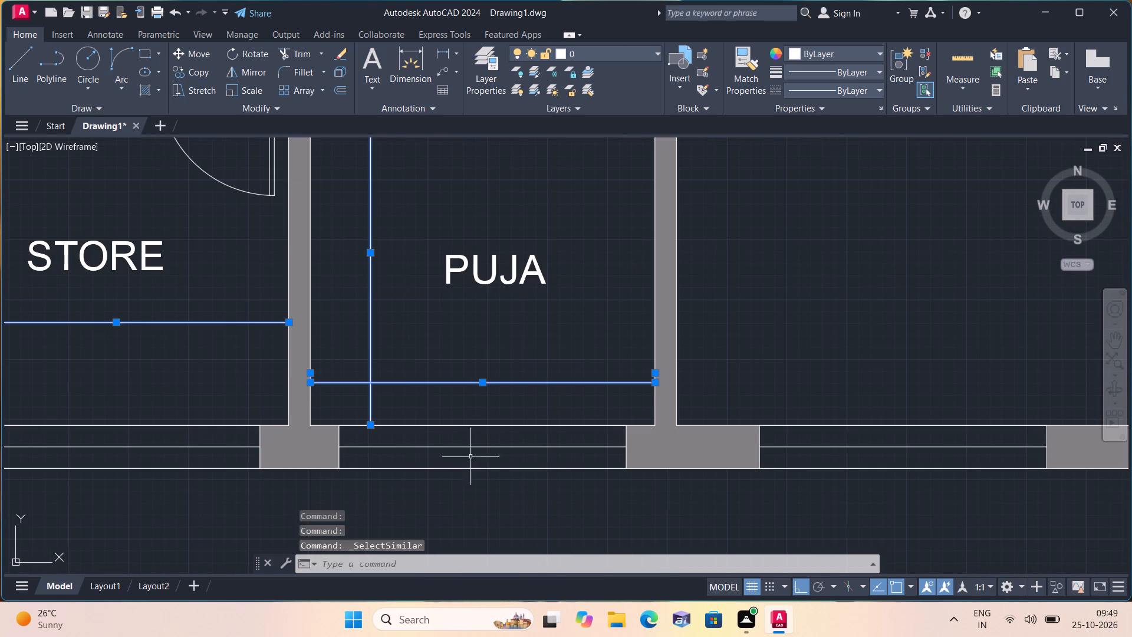
left_click(506, 415)
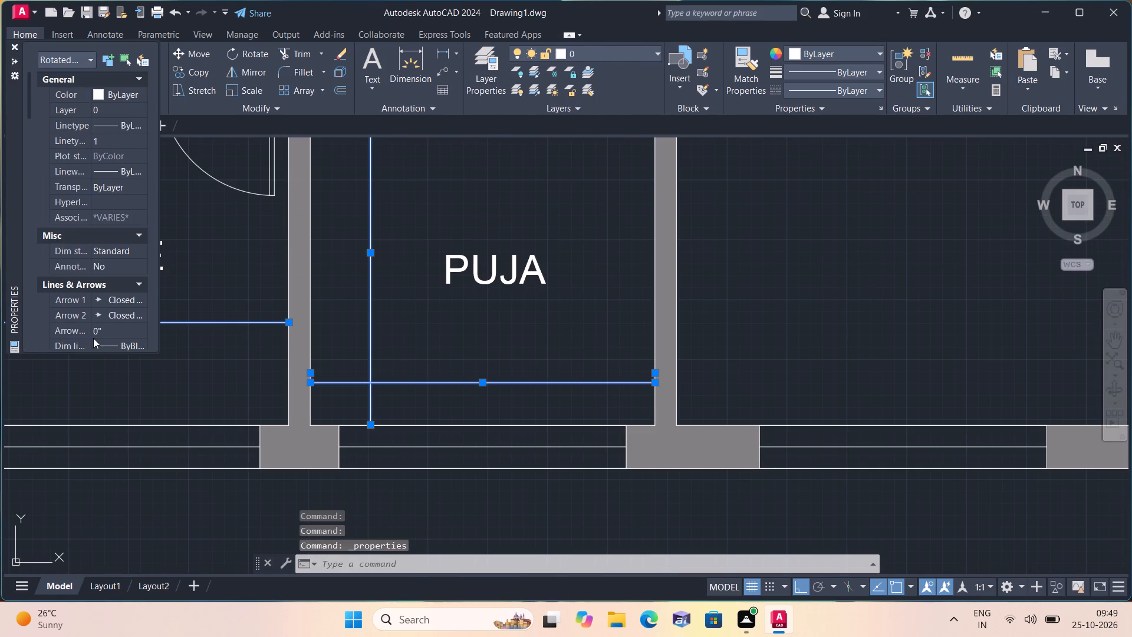
scroll(89, 292, "down", 4)
scroll(100, 201, "down", 2)
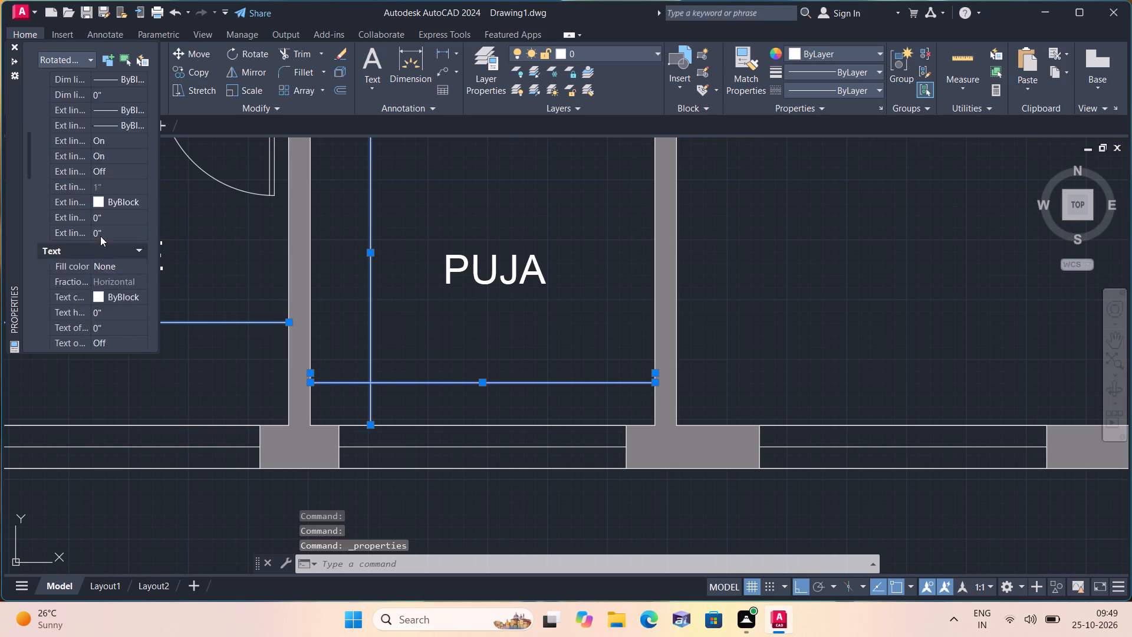
scroll(100, 236, "down", 2)
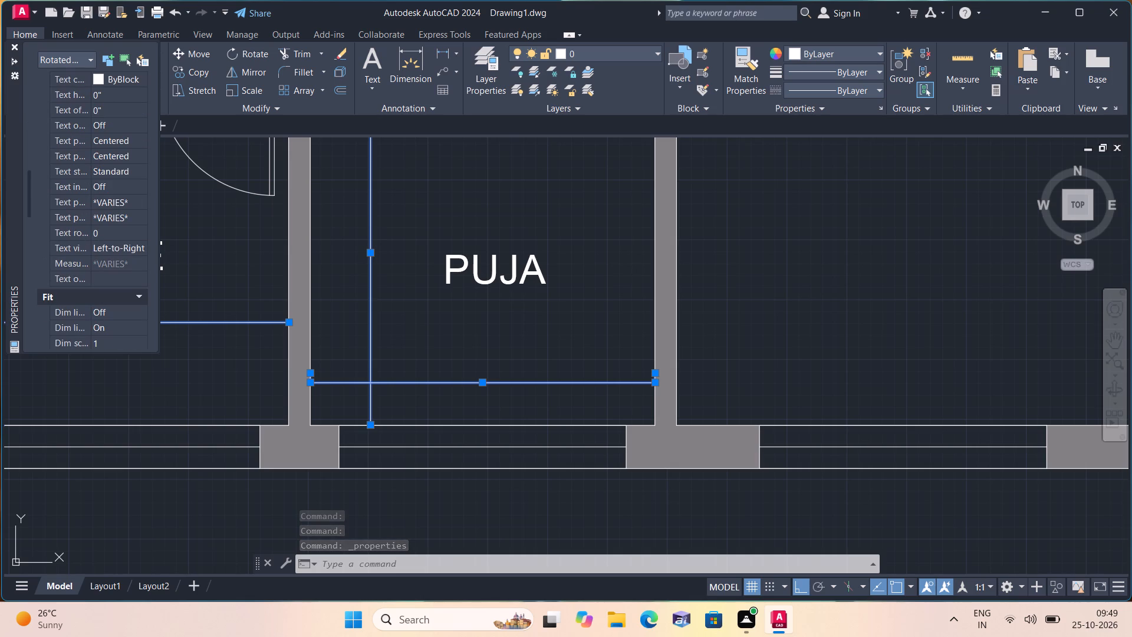
left_click(110, 91)
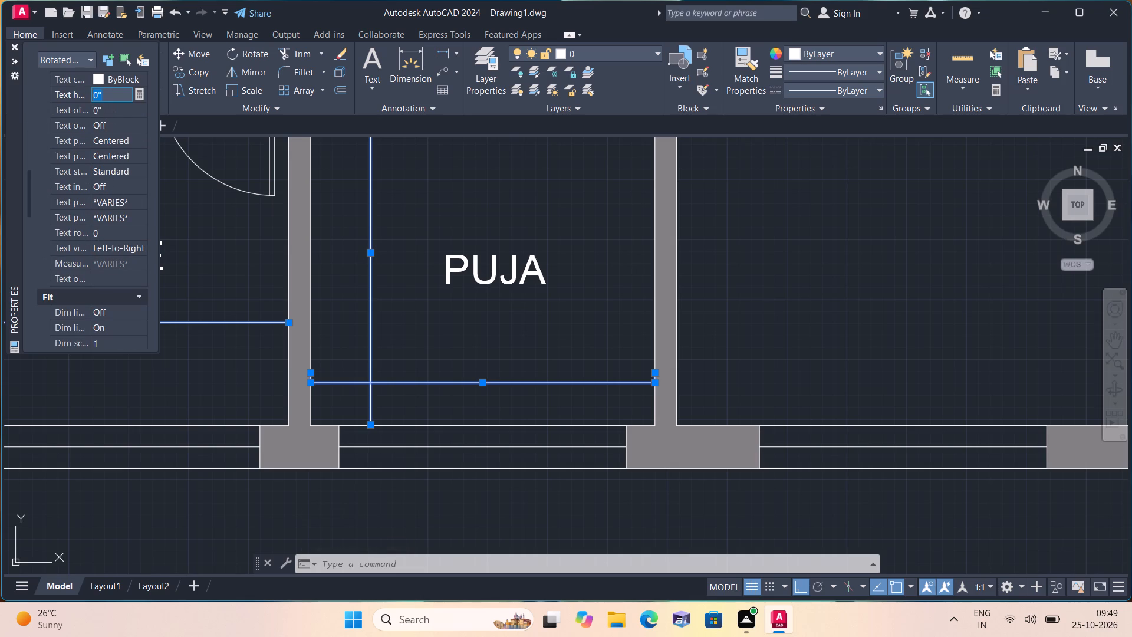
key("BackSpace")
key("6")
key("shift+quotedbl")
left_click(202, 265)
left_click(11, 40)
left_click(15, 48)
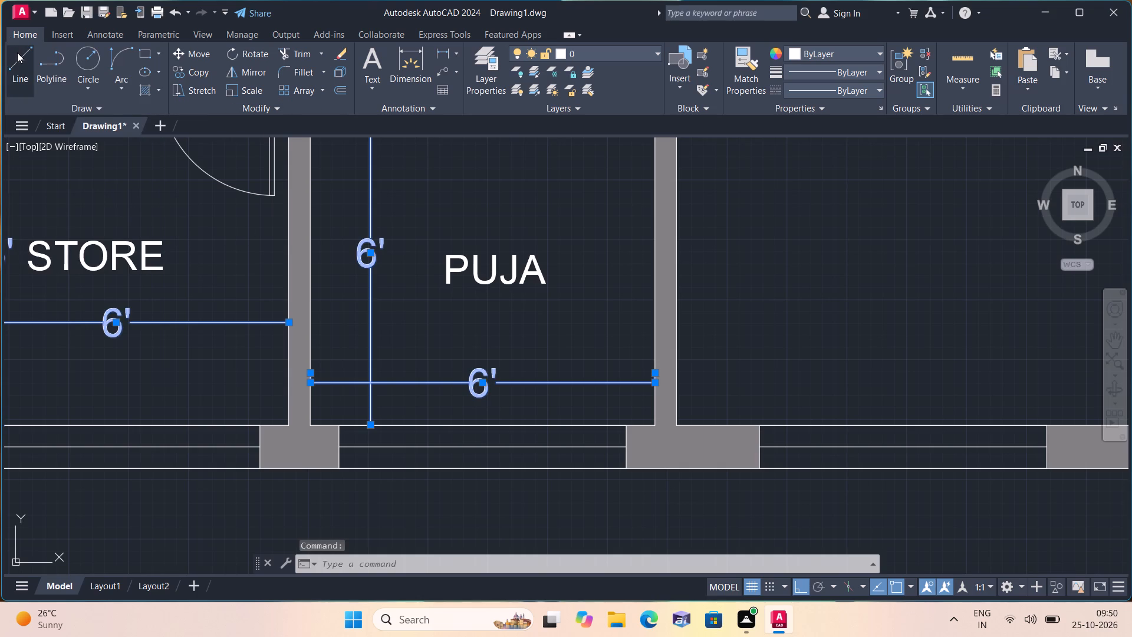
key("Escape")
Examine the whole floor plan to check the dimension text and find the rooms still lacking dimensions.
scroll(177, 335, "down", 1)
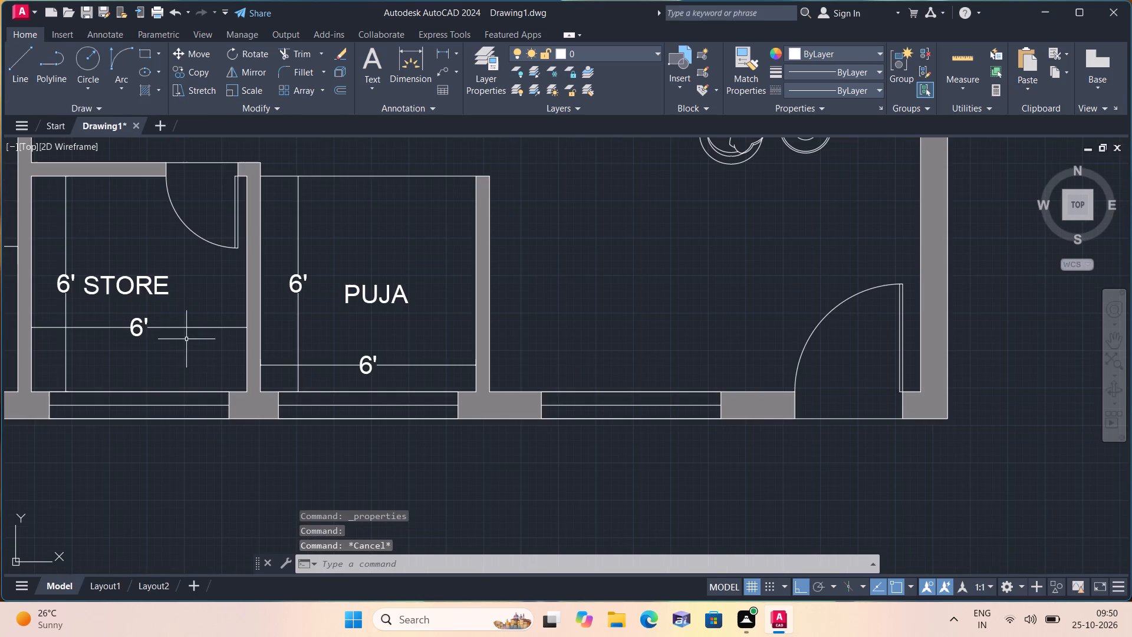
scroll(335, 363, "down", 2)
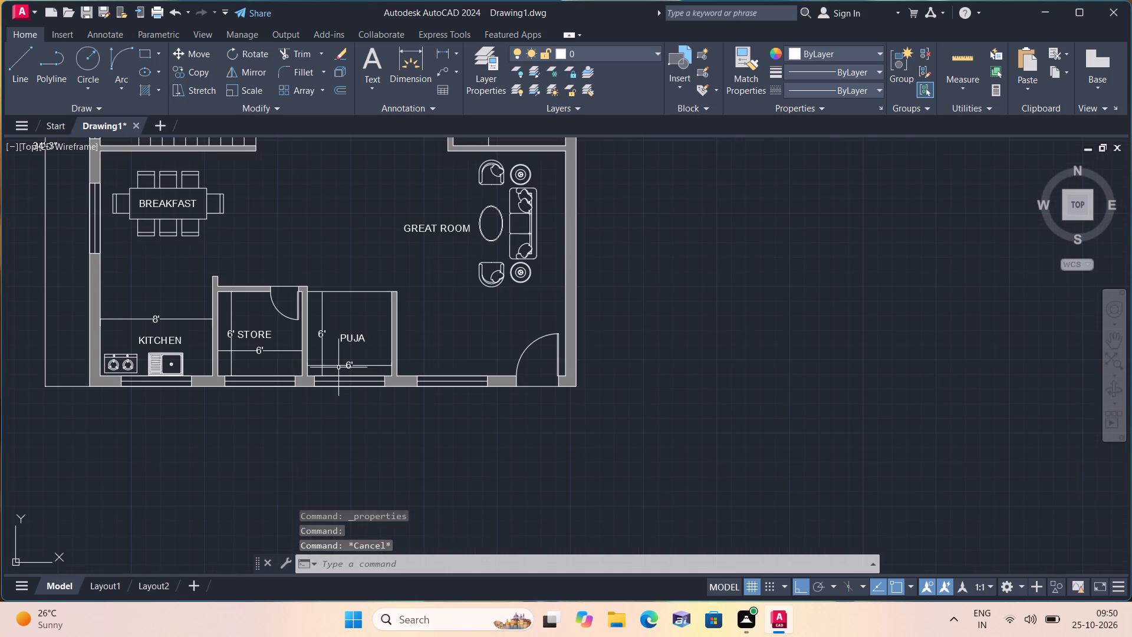
scroll(338, 367, "down", 1)
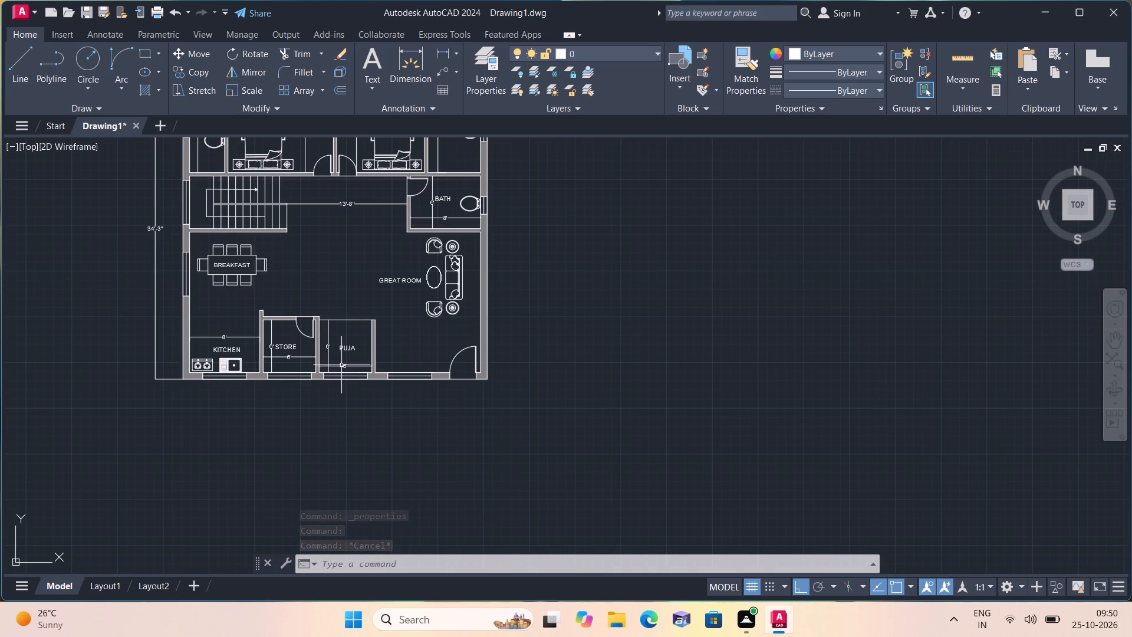
middle_click_drag(338, 293, 407, 402)
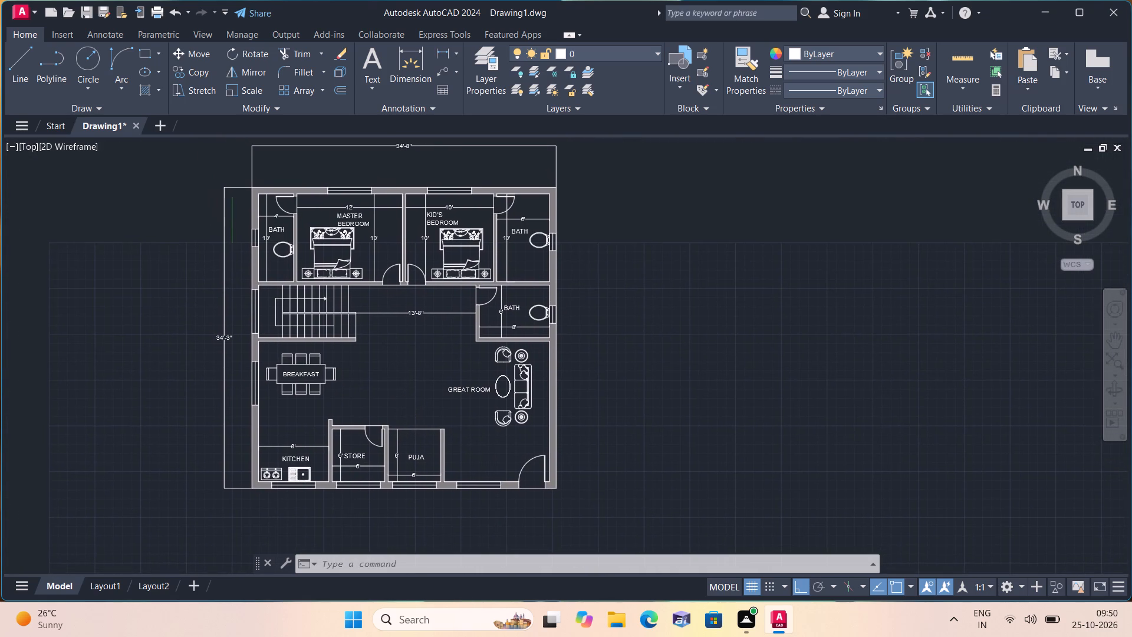
scroll(410, 399, "up", 1)
scroll(410, 399, "down", 1)
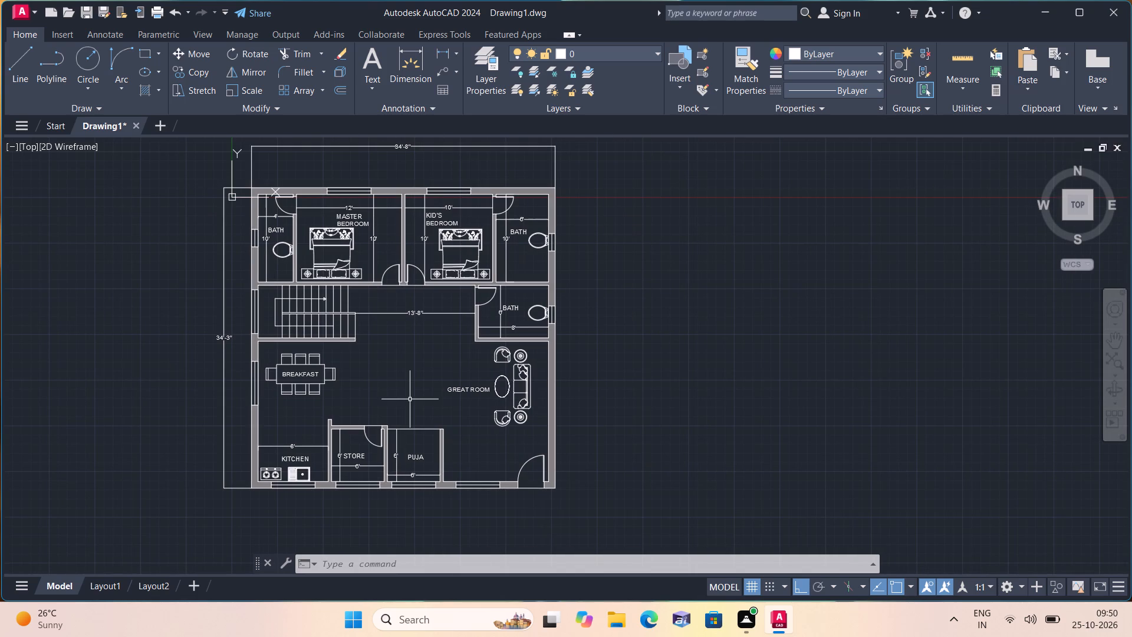
middle_click_drag(411, 293, 407, 293)
middle_click_drag(407, 293, 440, 411)
scroll(363, 352, "up", 2)
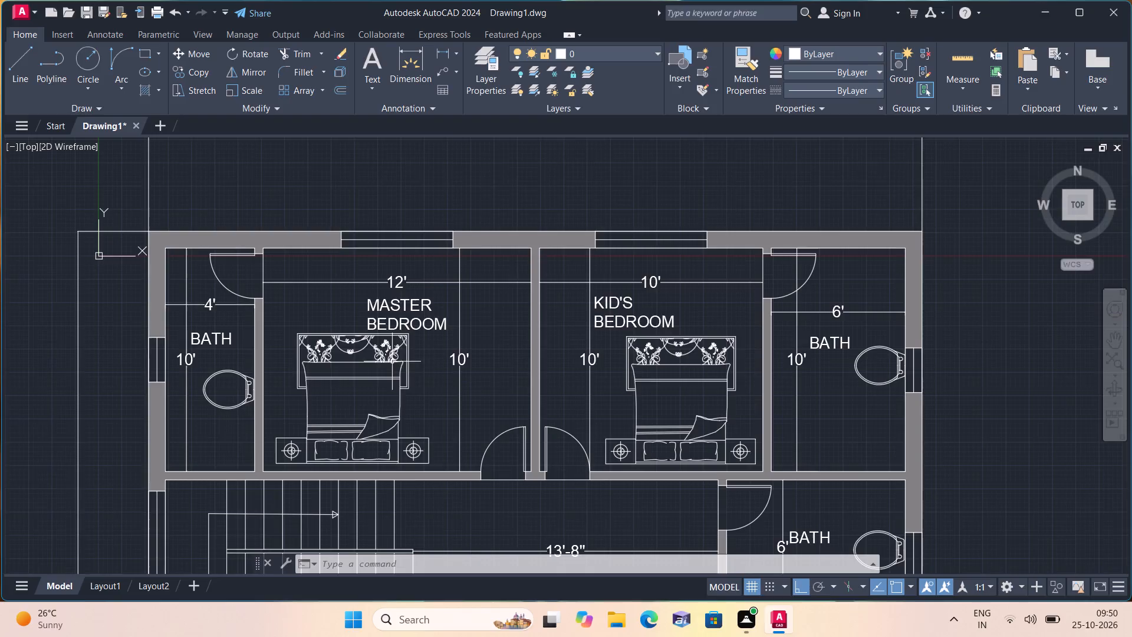
middle_click_drag(460, 396, 433, 379)
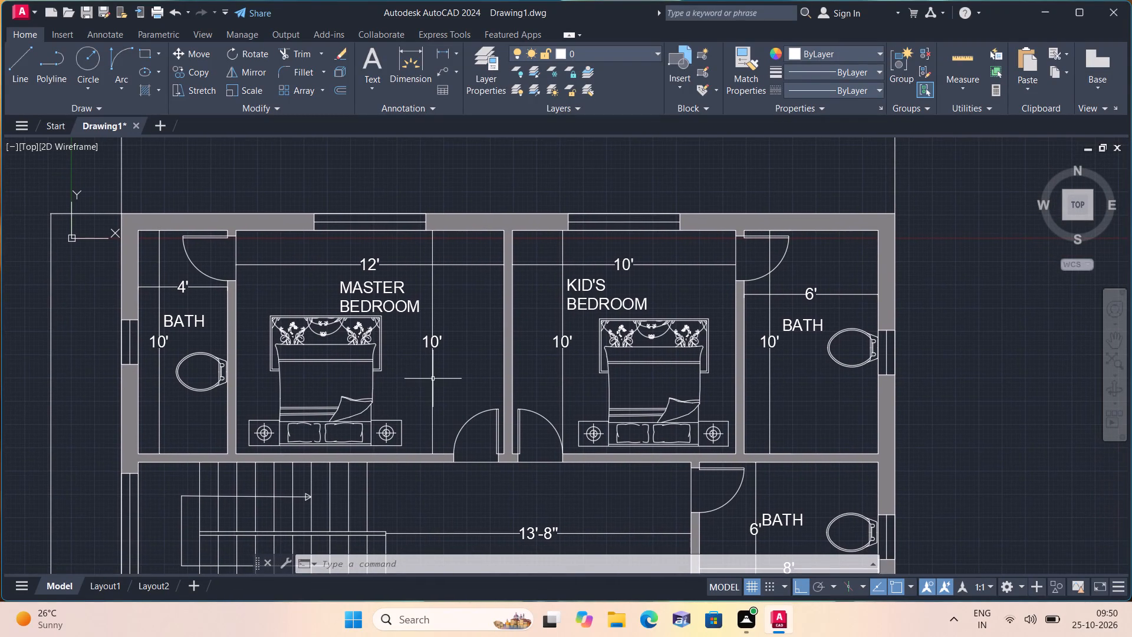
middle_click_drag(761, 438, 679, 298)
scroll(758, 434, "down", 1)
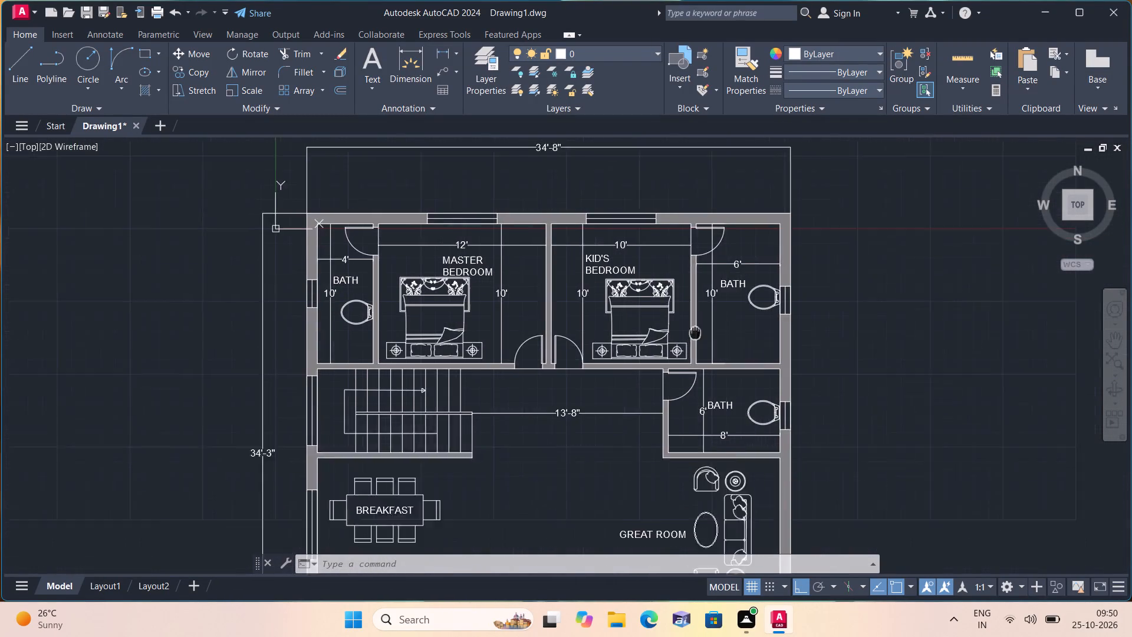
middle_click_drag(679, 298, 669, 274)
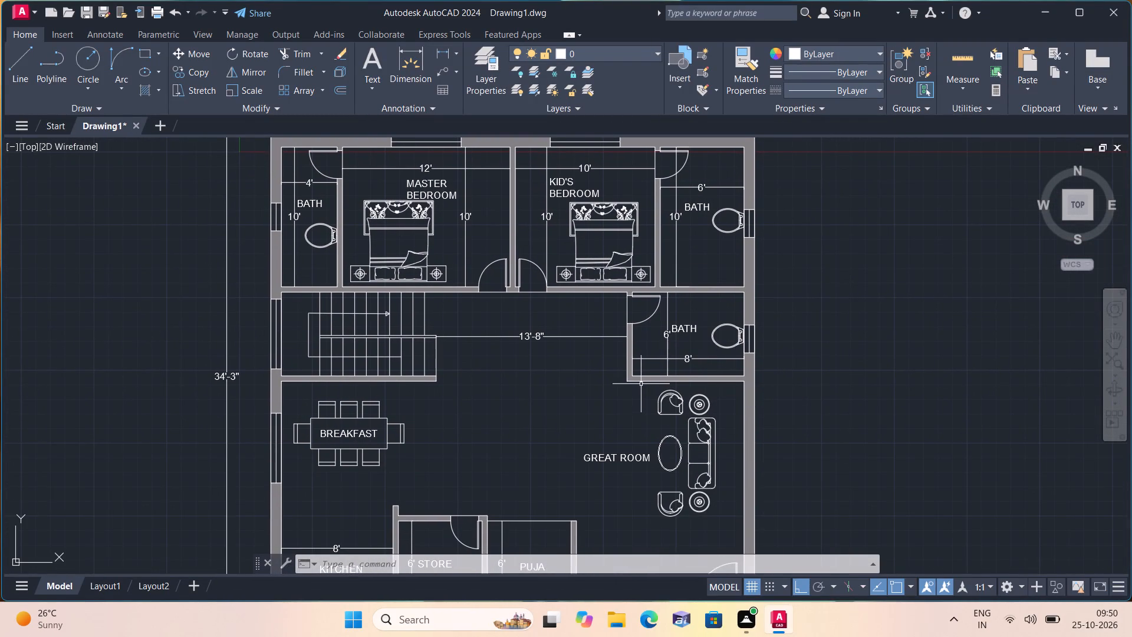
Add a vertical linear dimension in the breakfast area from the wall below the staircase down to the kitchen's width dimension line.
middle_click_drag(597, 383, 620, 239)
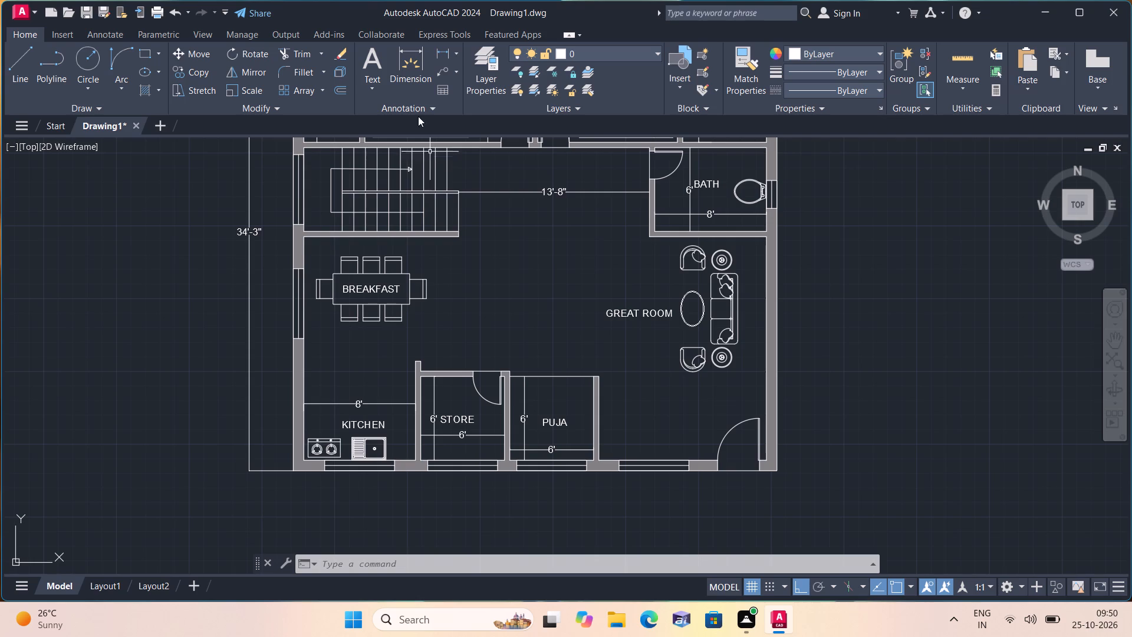
left_click(455, 51)
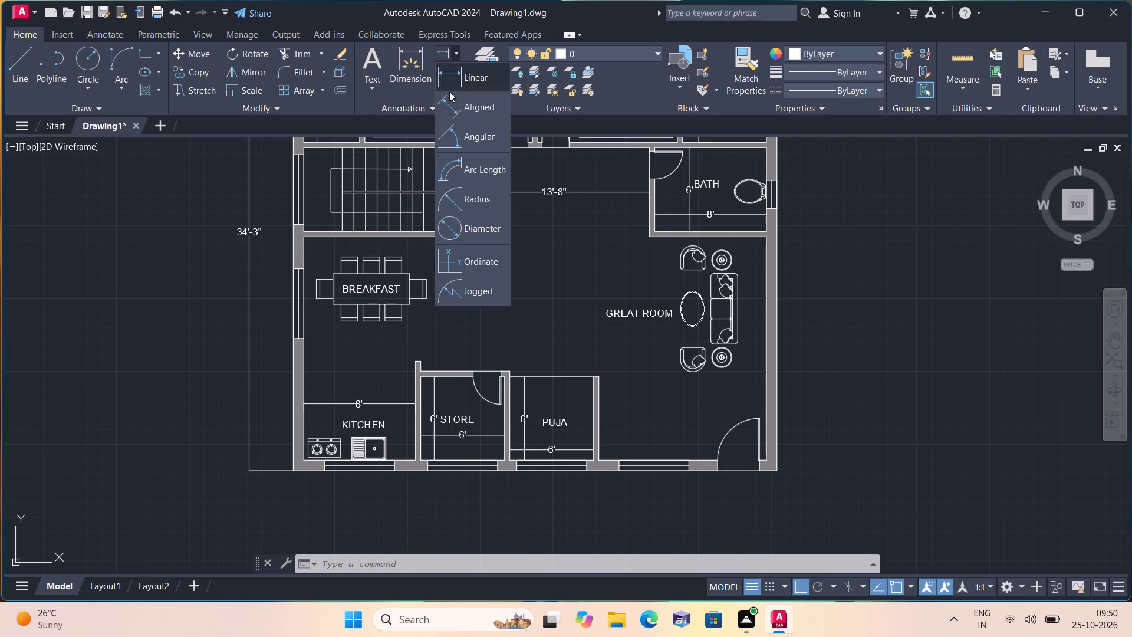
left_click(473, 78)
scroll(336, 252, "up", 1)
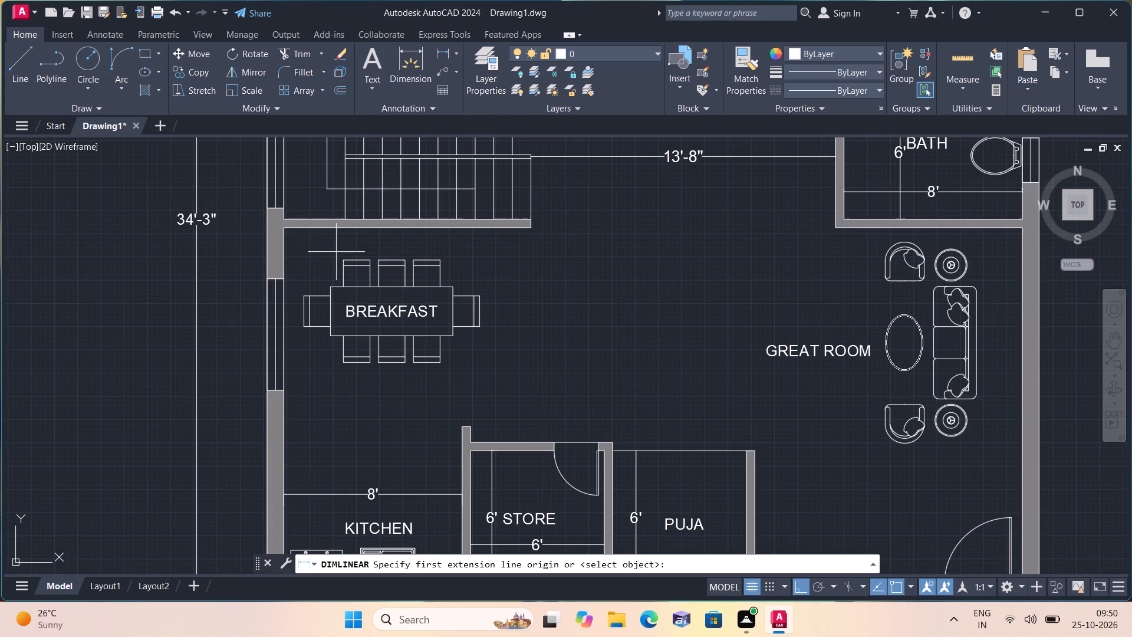
left_click(302, 232)
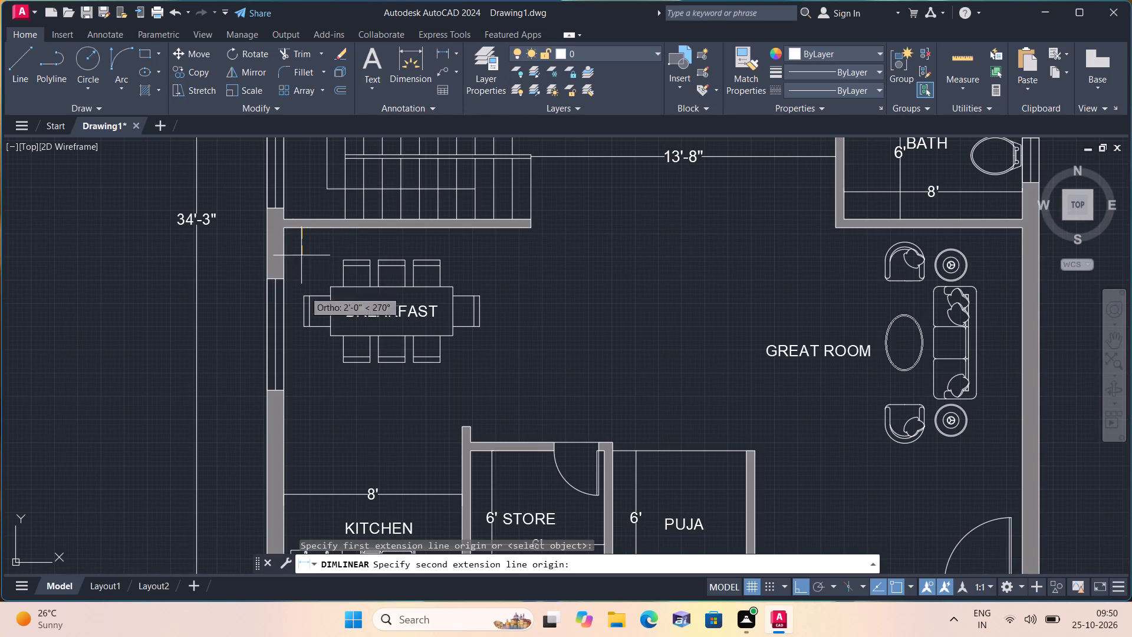
left_click(301, 494)
left_click(301, 478)
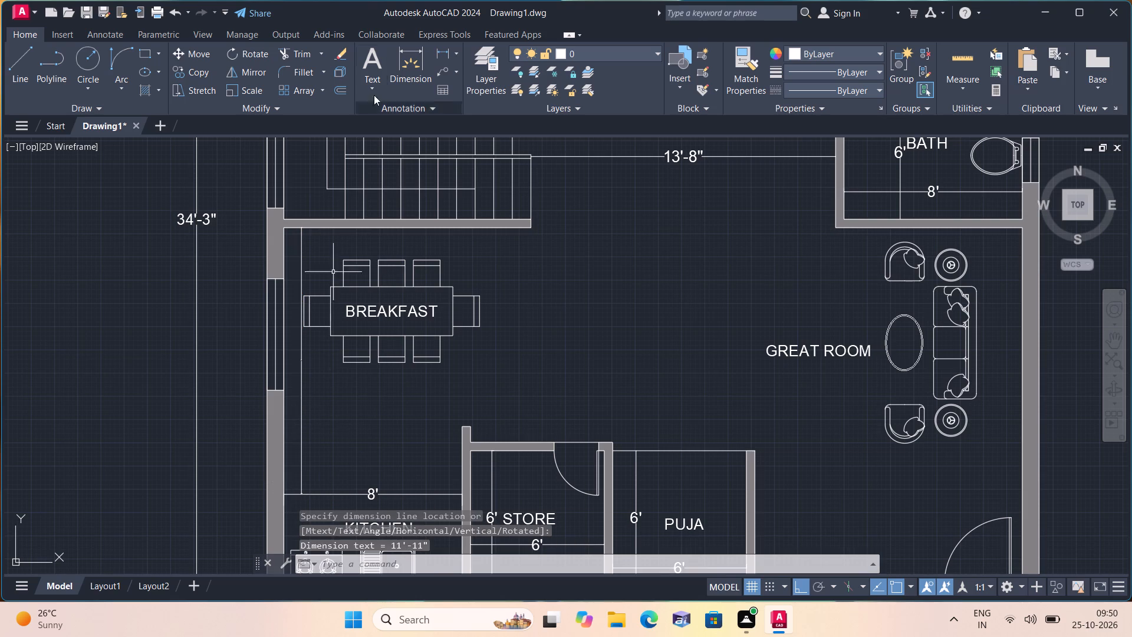
Add a vertical linear dimension along the great room's length, from the bath wall's lower face to the inner wall face beside the entrance door.
left_click(455, 51)
left_click(466, 77)
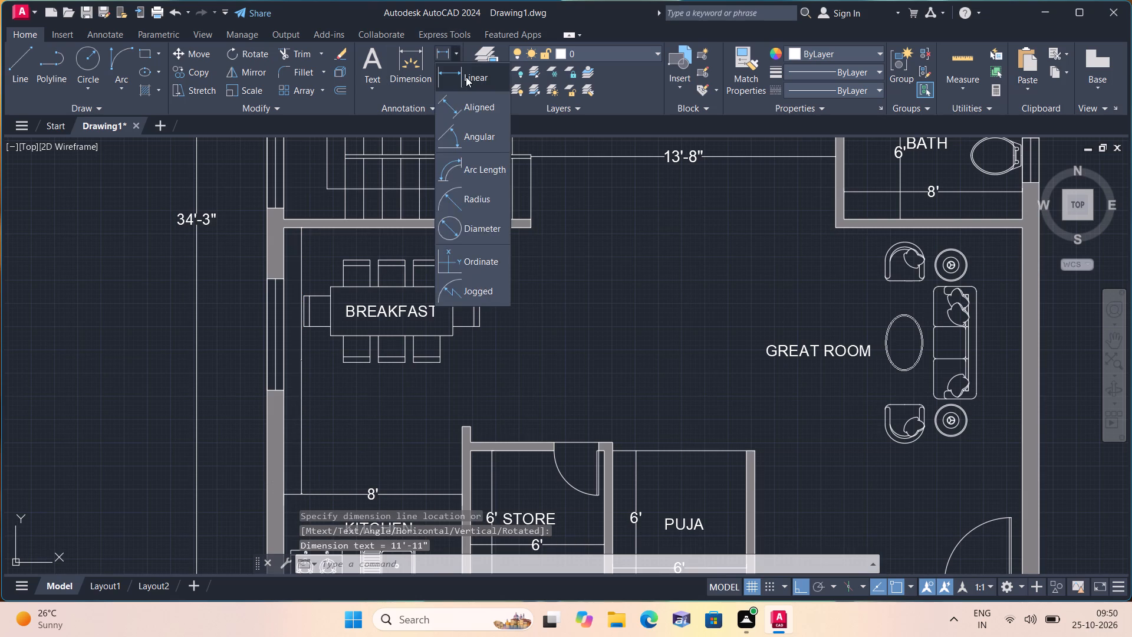
scroll(525, 217, "down", 1)
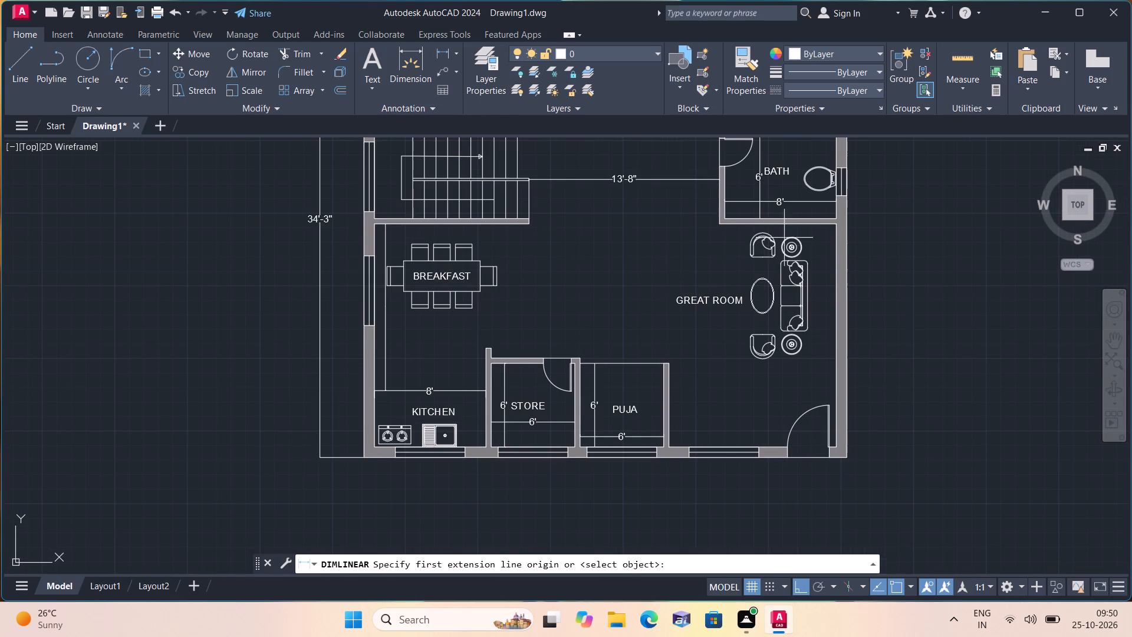
scroll(808, 226, "up", 2)
left_click(845, 225)
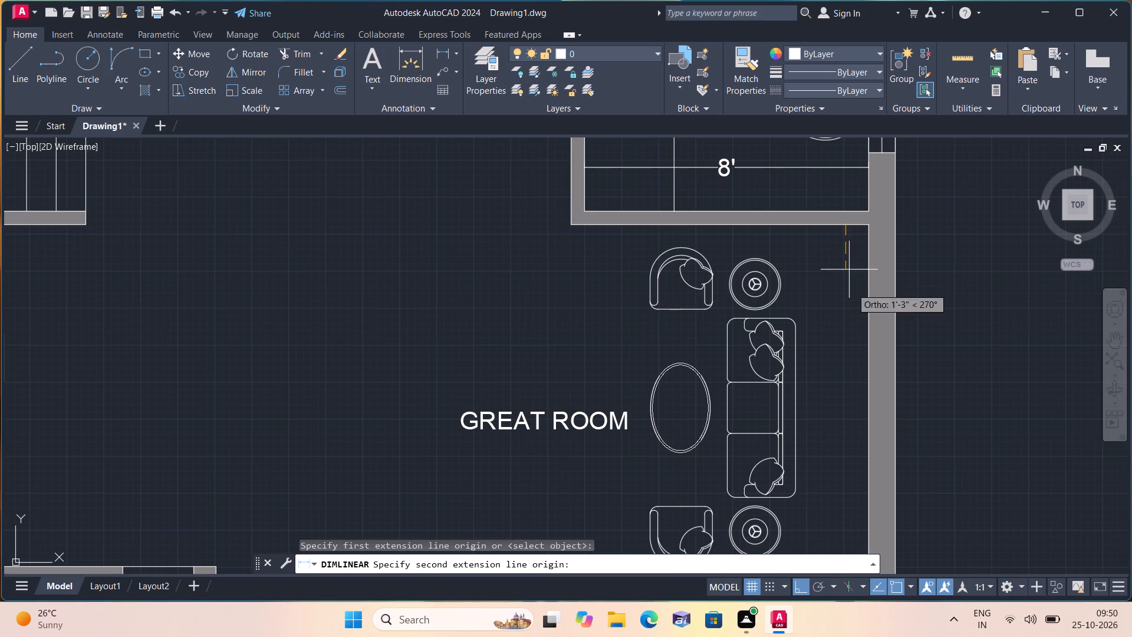
middle_click_drag(848, 303, 821, 238)
scroll(841, 289, "down", 2)
scroll(832, 428, "up", 3)
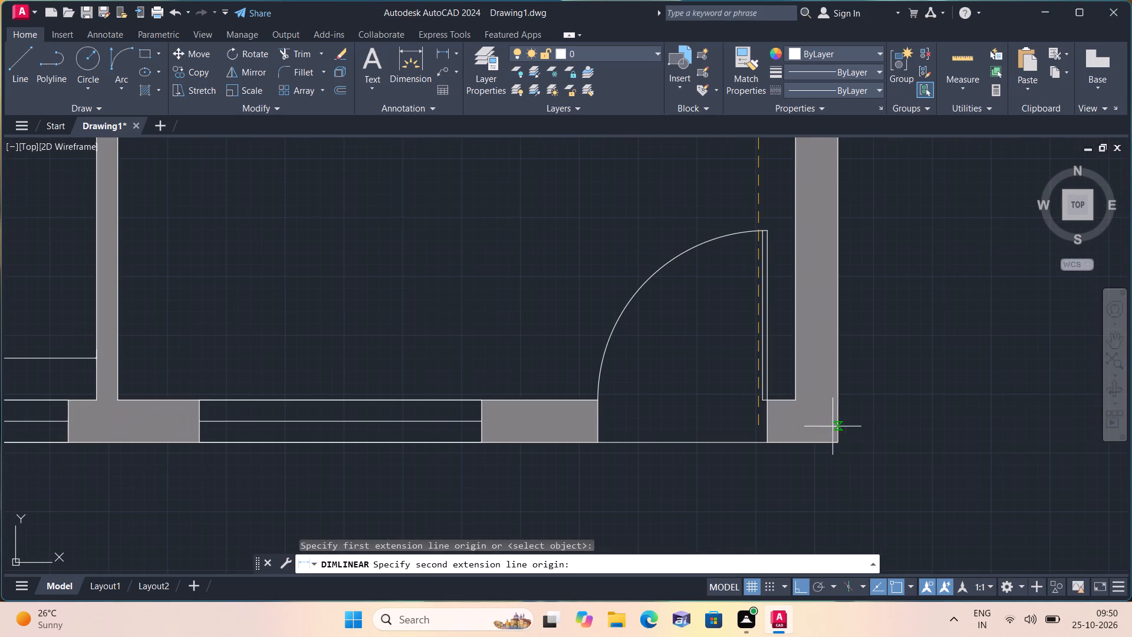
left_click(780, 398)
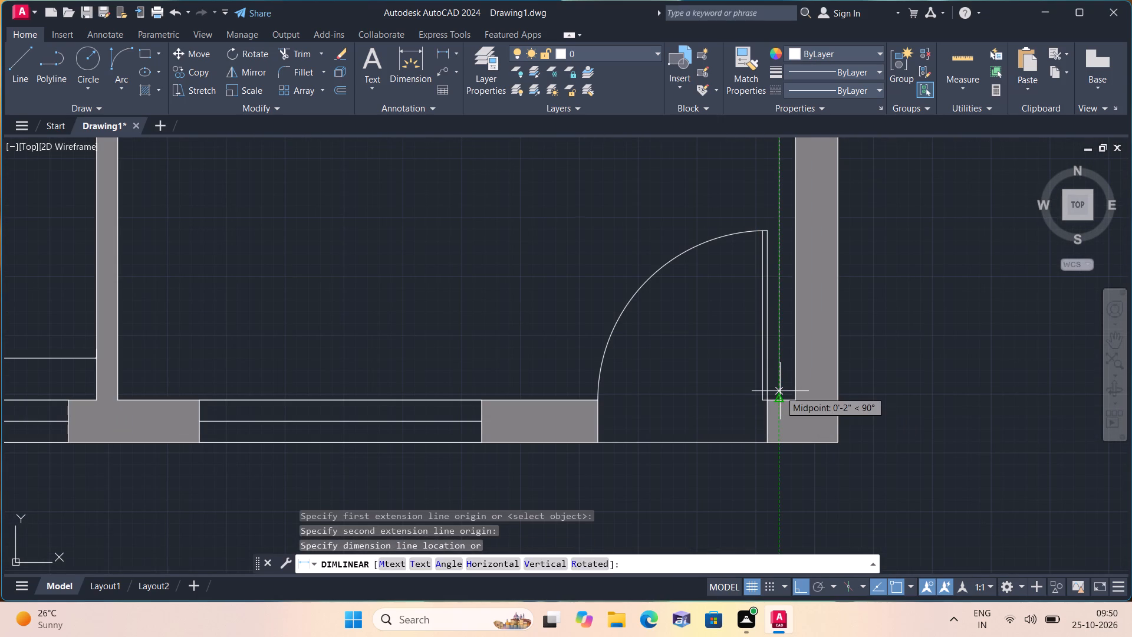
left_click(776, 395)
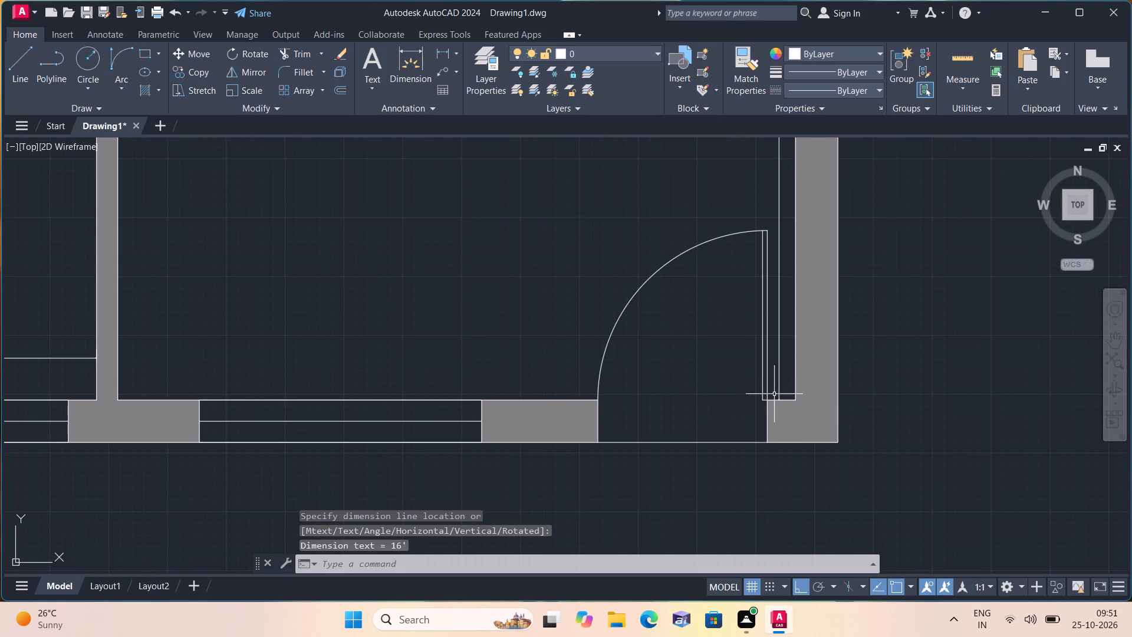
Add a horizontal linear dimension at the great room's upper edge, along the bath wall's lower face up to the outer wall's inner face.
scroll(742, 347, "down", 2)
middle_click_drag(679, 278, 738, 429)
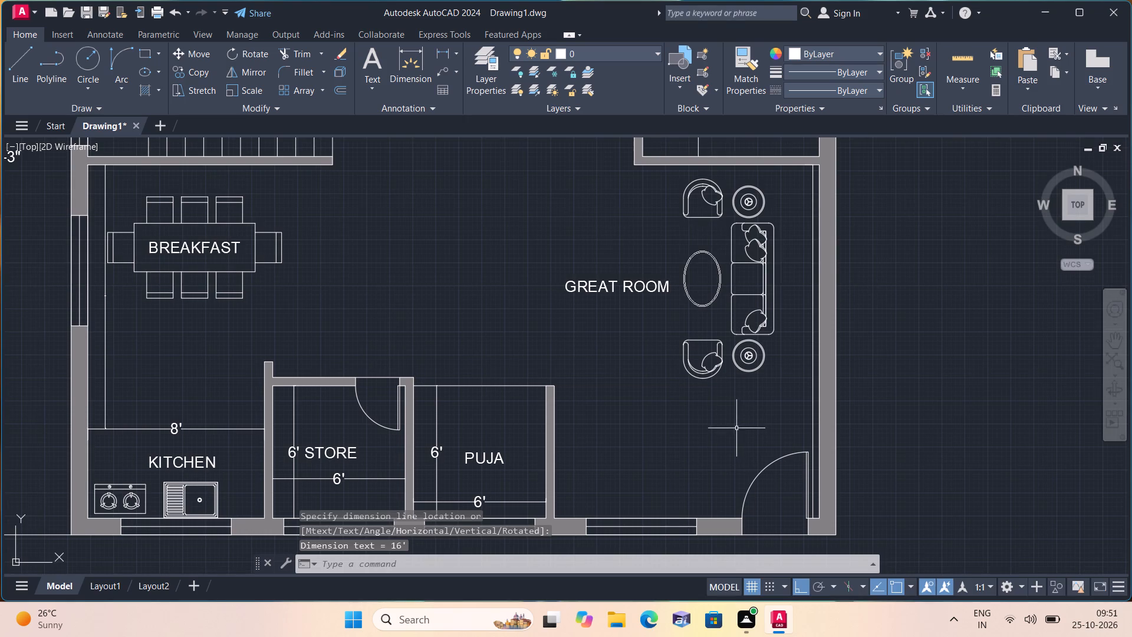
left_click(446, 51)
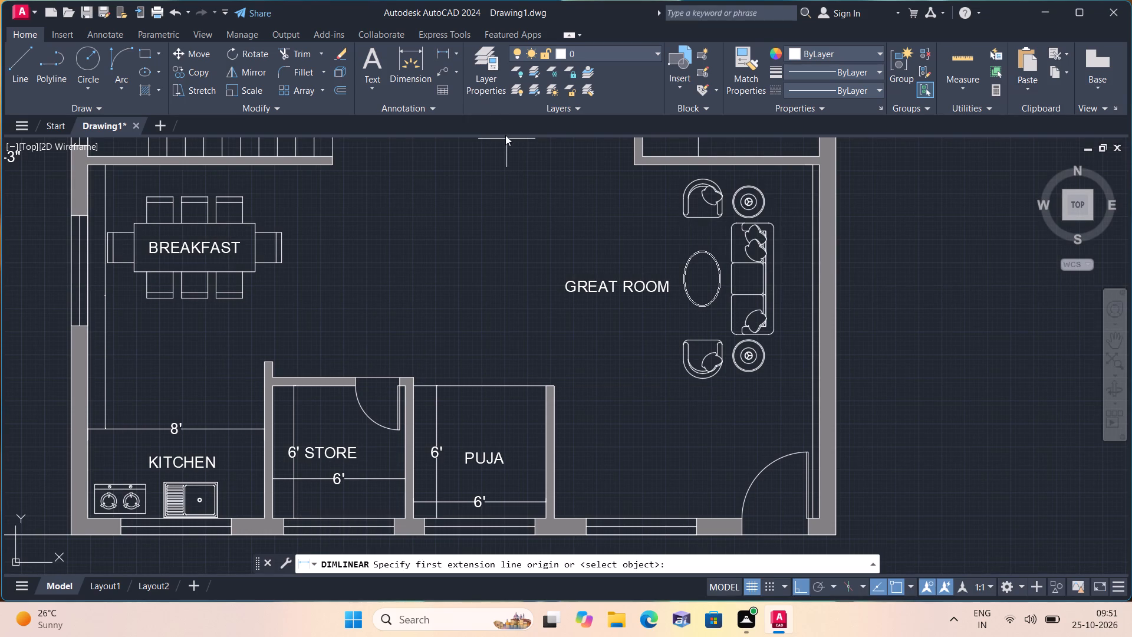
scroll(503, 174, "down", 1)
middle_click_drag(501, 175, 436, 237)
scroll(510, 237, "up", 2)
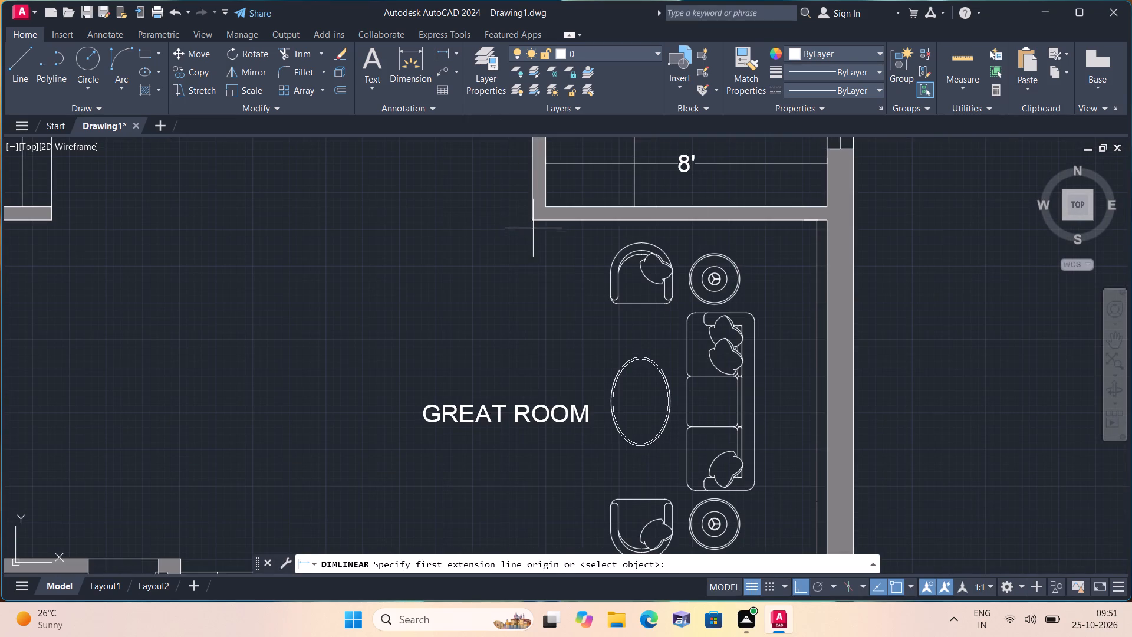
left_click(534, 218)
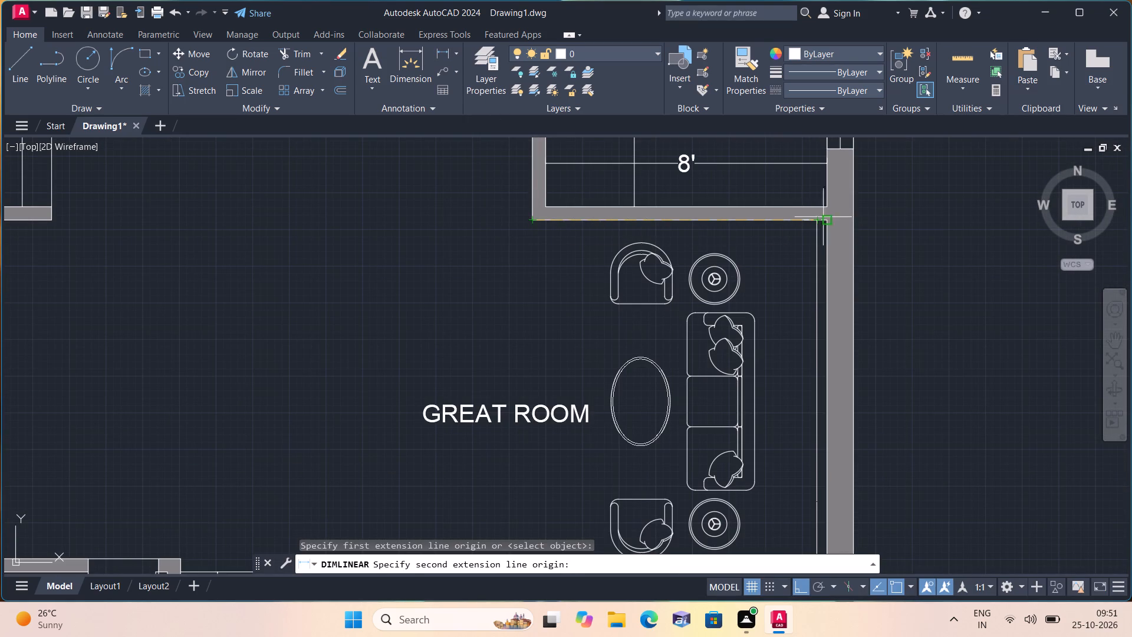
left_click(825, 217)
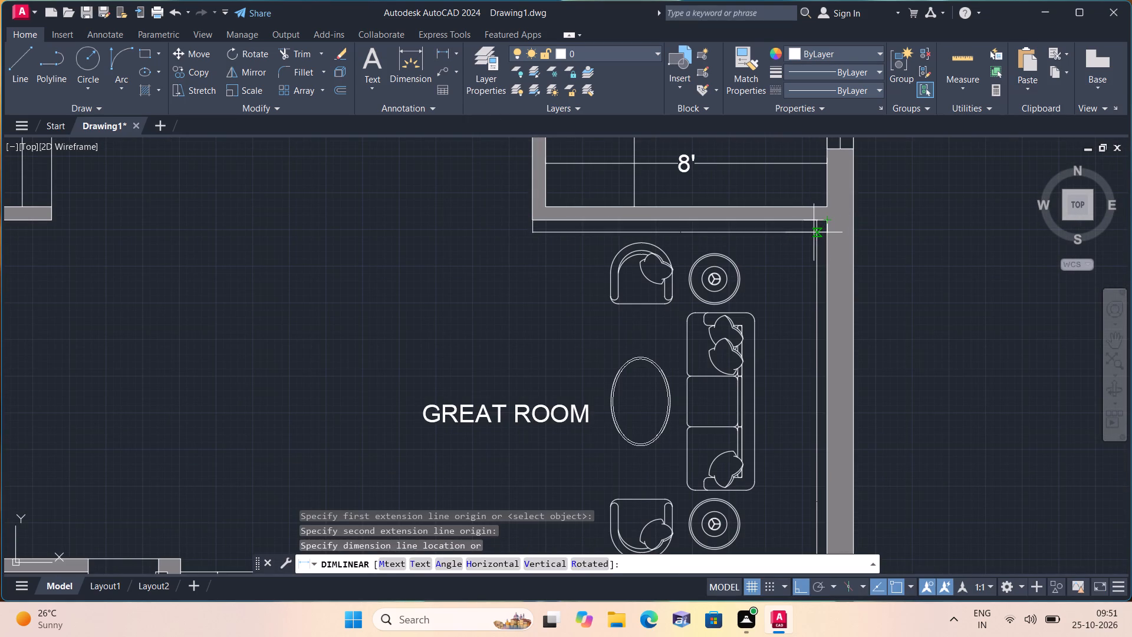
left_click(814, 232)
Select the great room's horizontal and vertical dimensions plus the breakfast area's vertical dimension and set their text height to 6".
scroll(816, 234, "up", 1)
left_click(835, 245)
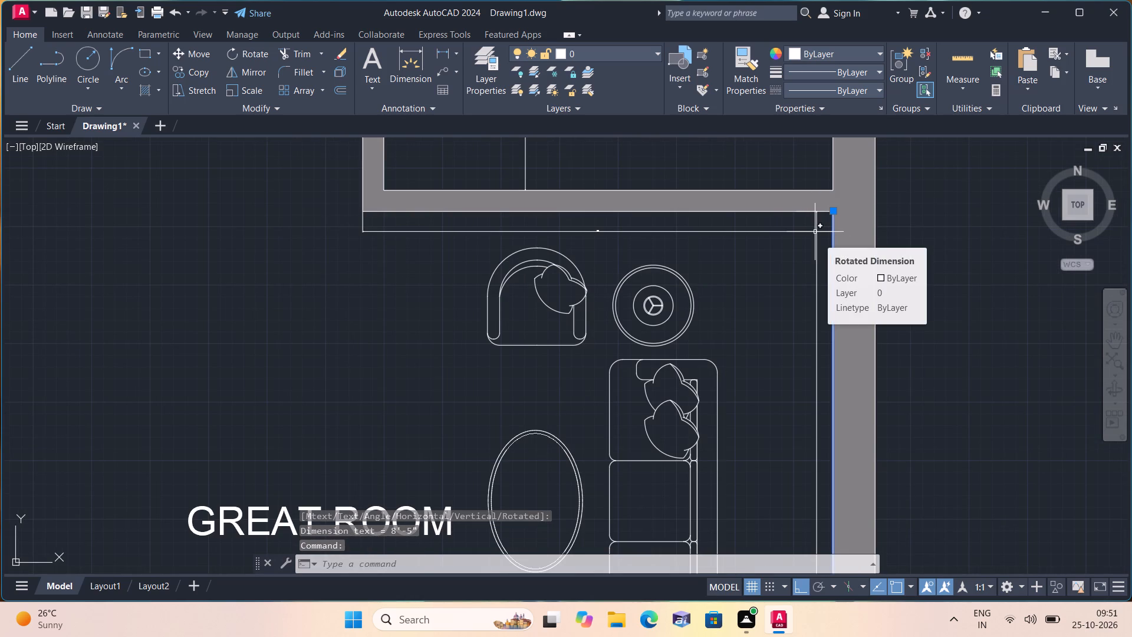
key("Escape")
scroll(818, 232, "up", 2)
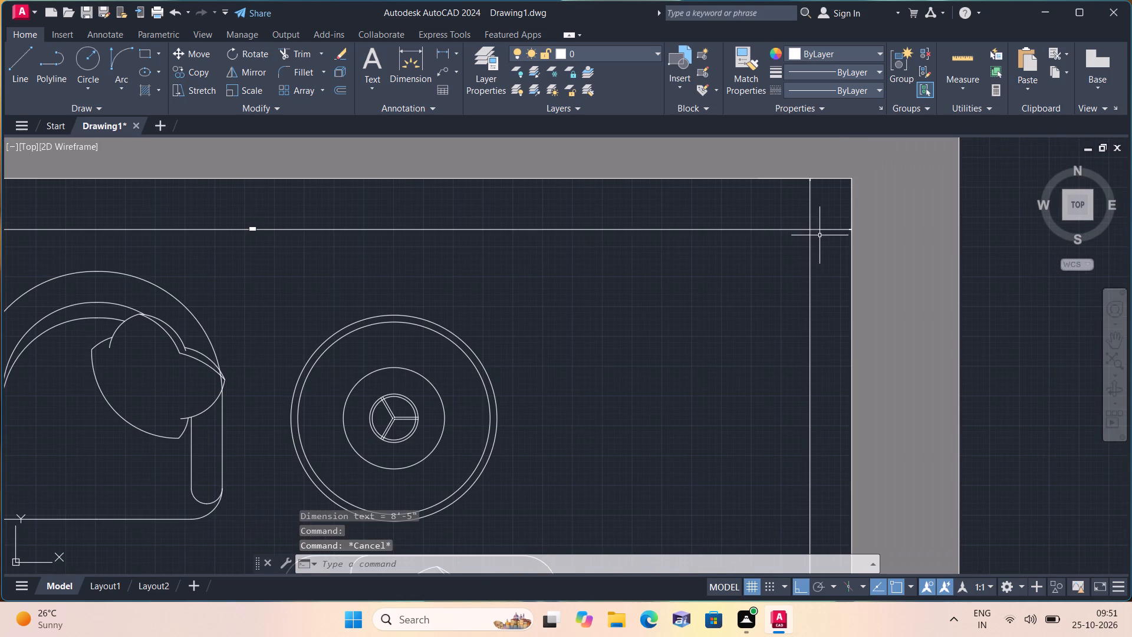
left_click(828, 248)
left_click(796, 221)
scroll(776, 223, "down", 4)
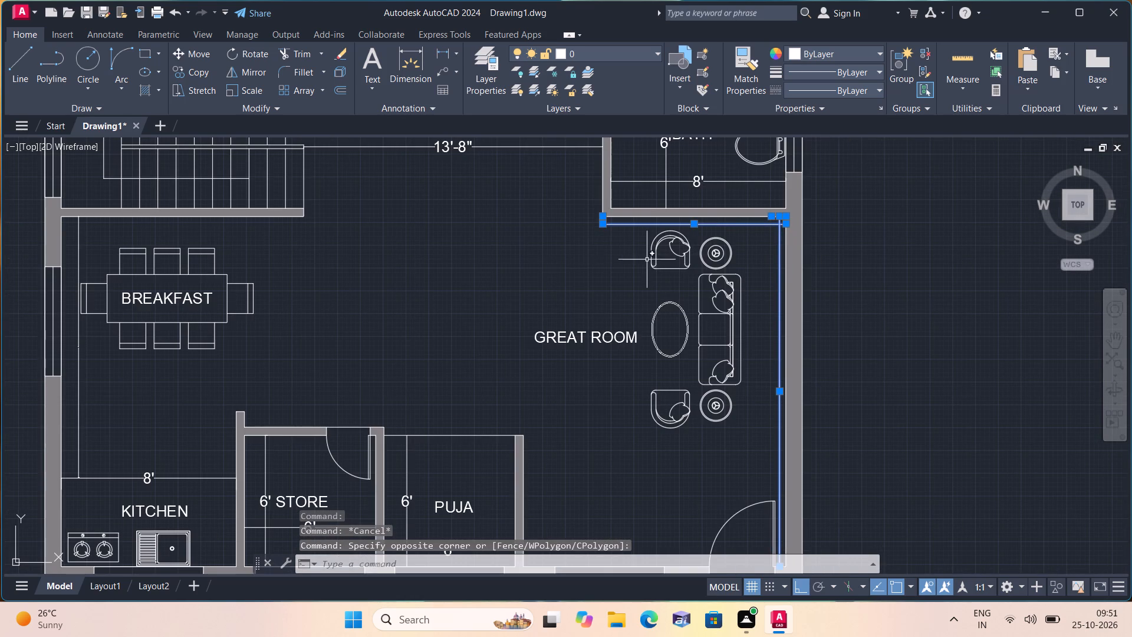
left_click(78, 416)
right_click(131, 399)
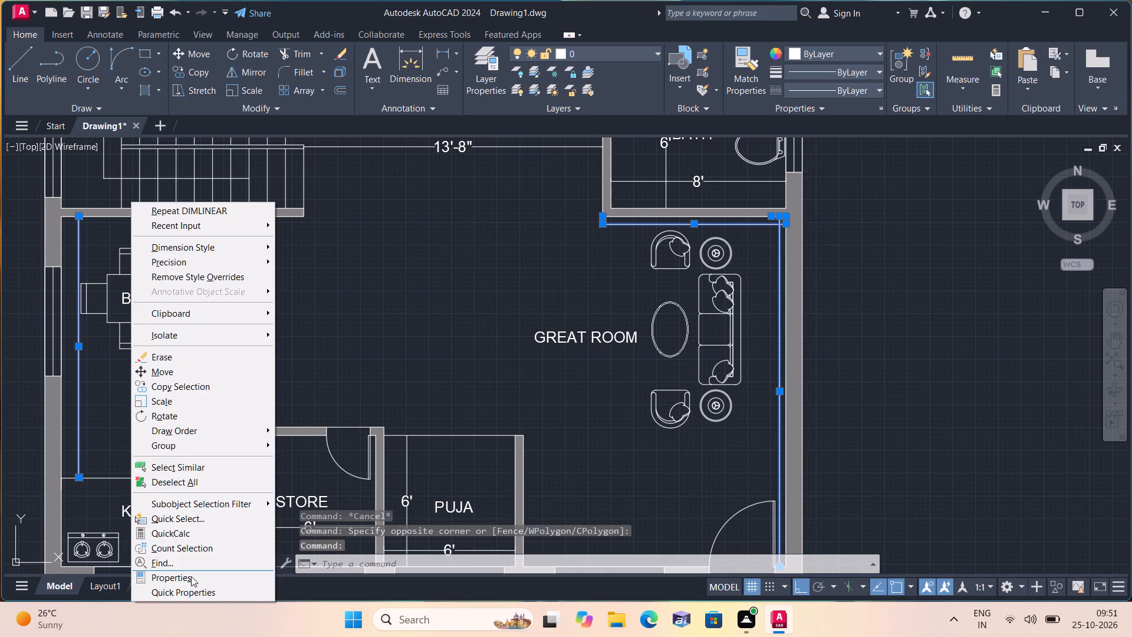
left_click(189, 574)
scroll(65, 290, "down", 3)
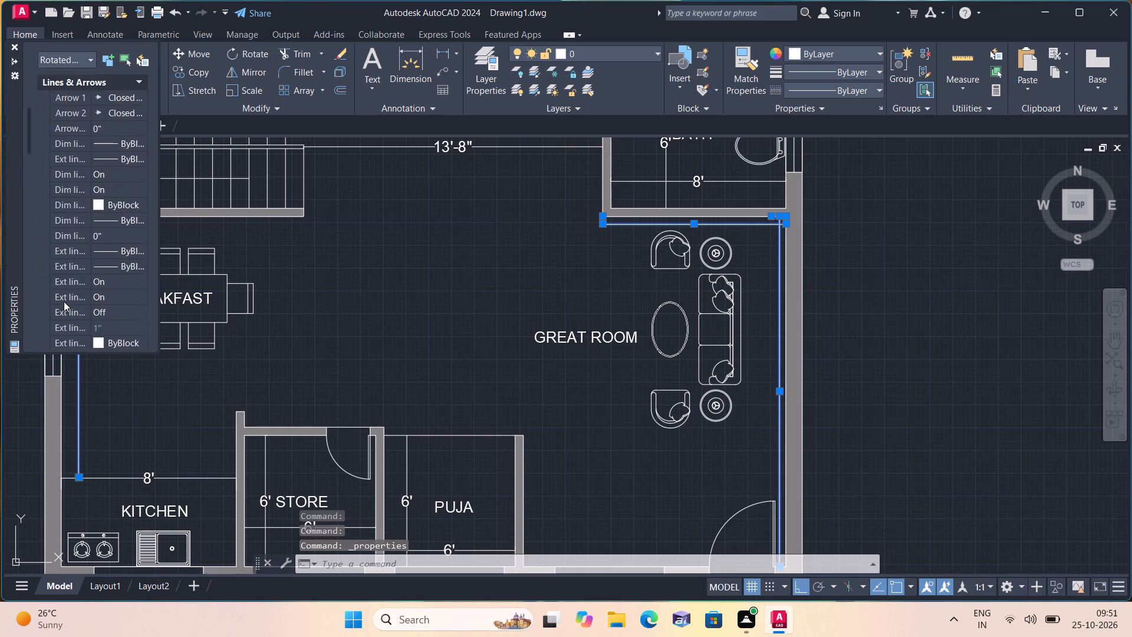
scroll(64, 301, "down", 2)
left_click(100, 294)
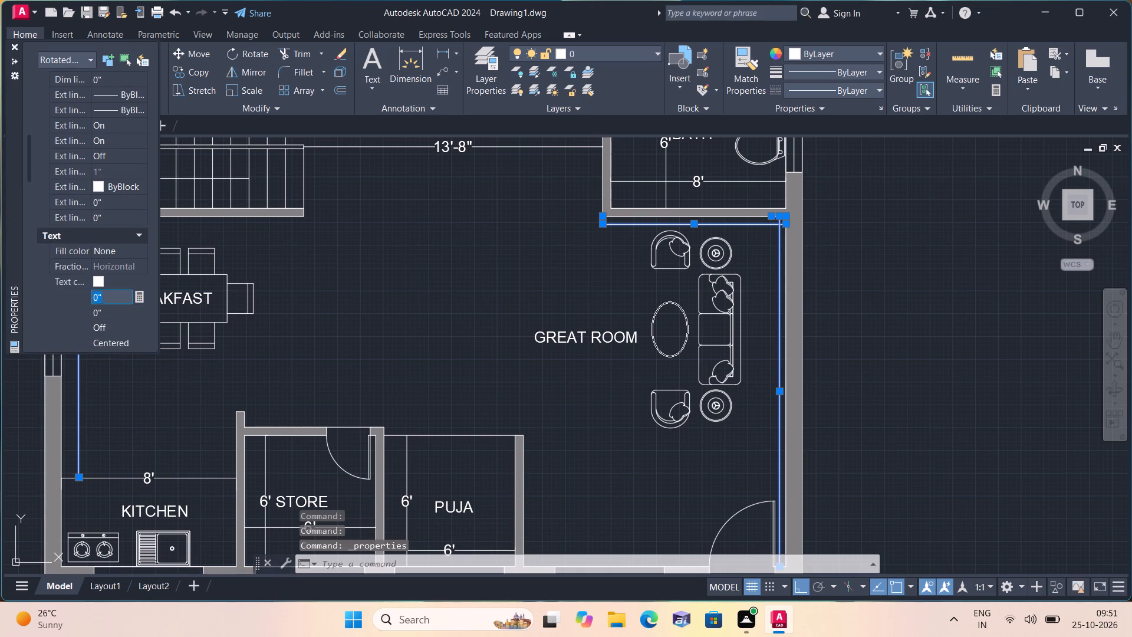
key("BackSpace")
key("6")
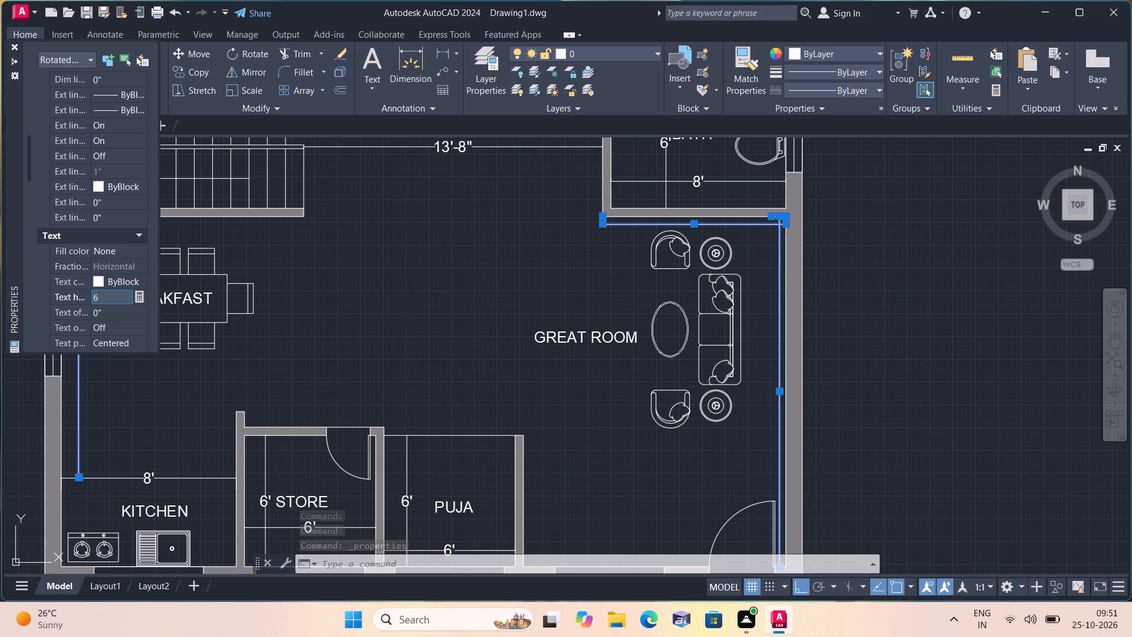
key("shift+quotedbl")
left_click(203, 395)
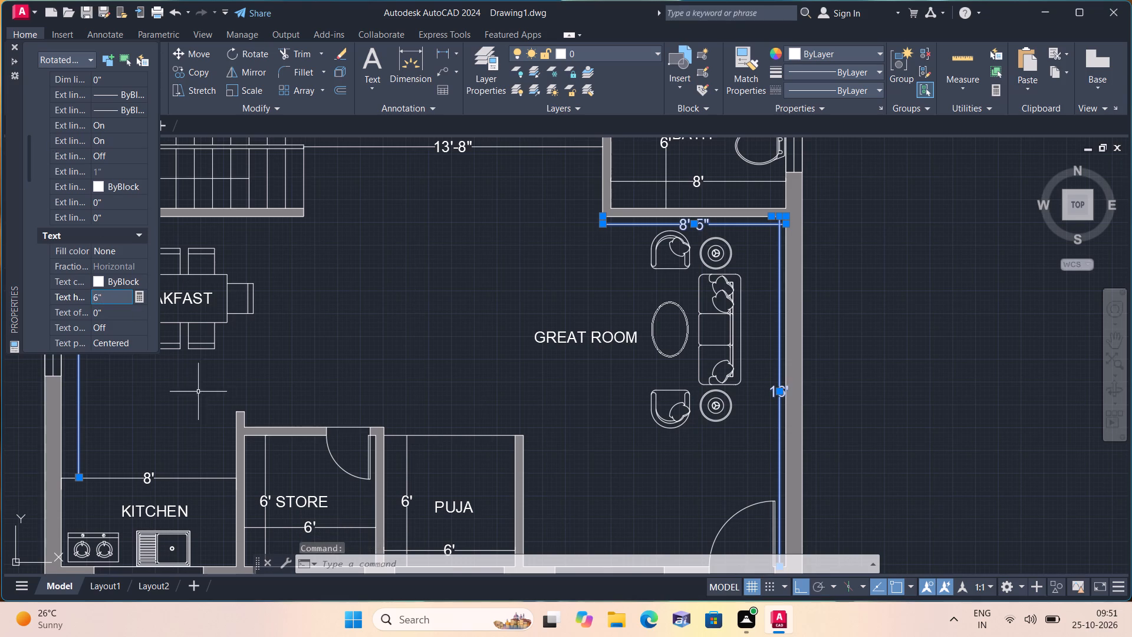
left_click(16, 45)
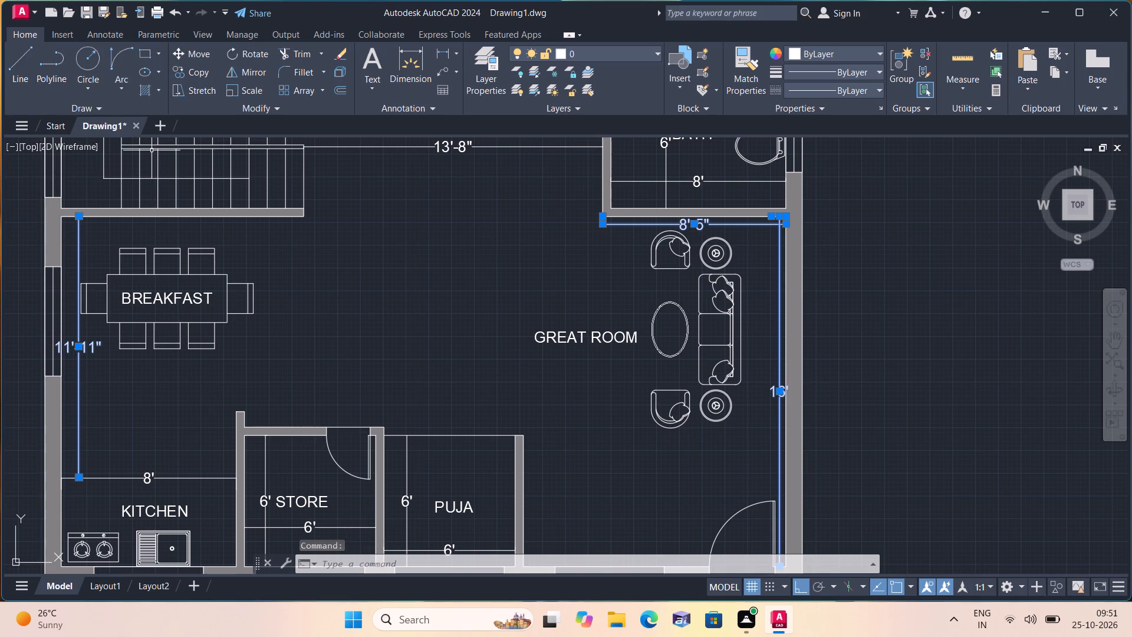
key("Escape")
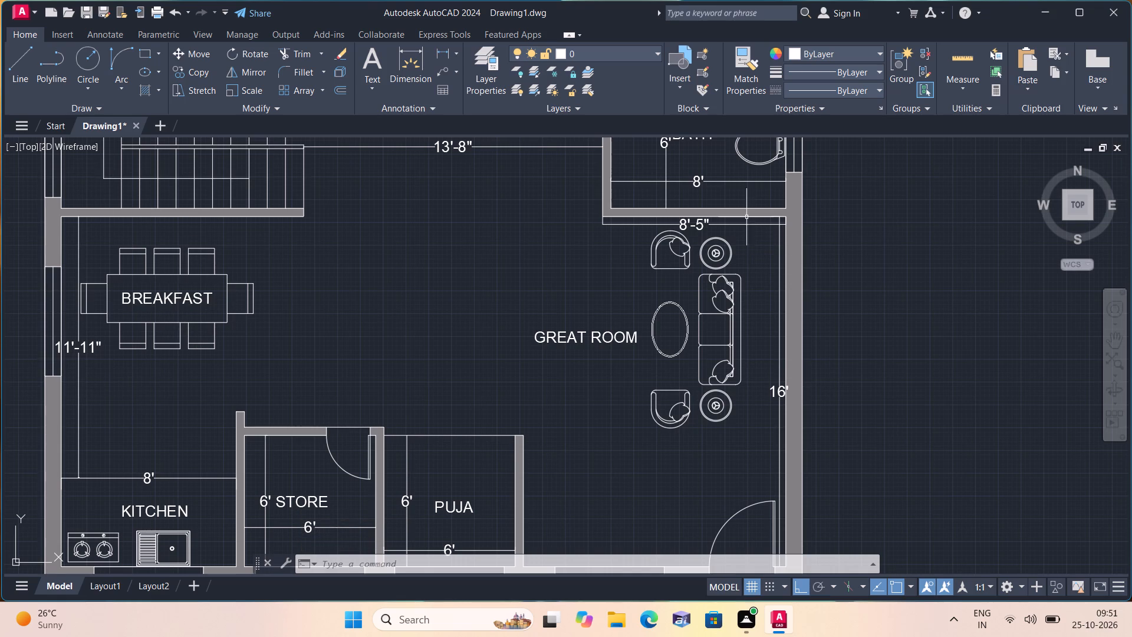
Override the text of the great room's horizontal dimension below the bath with 8'-6".
scroll(746, 217, "up", 2)
triple_click(615, 237)
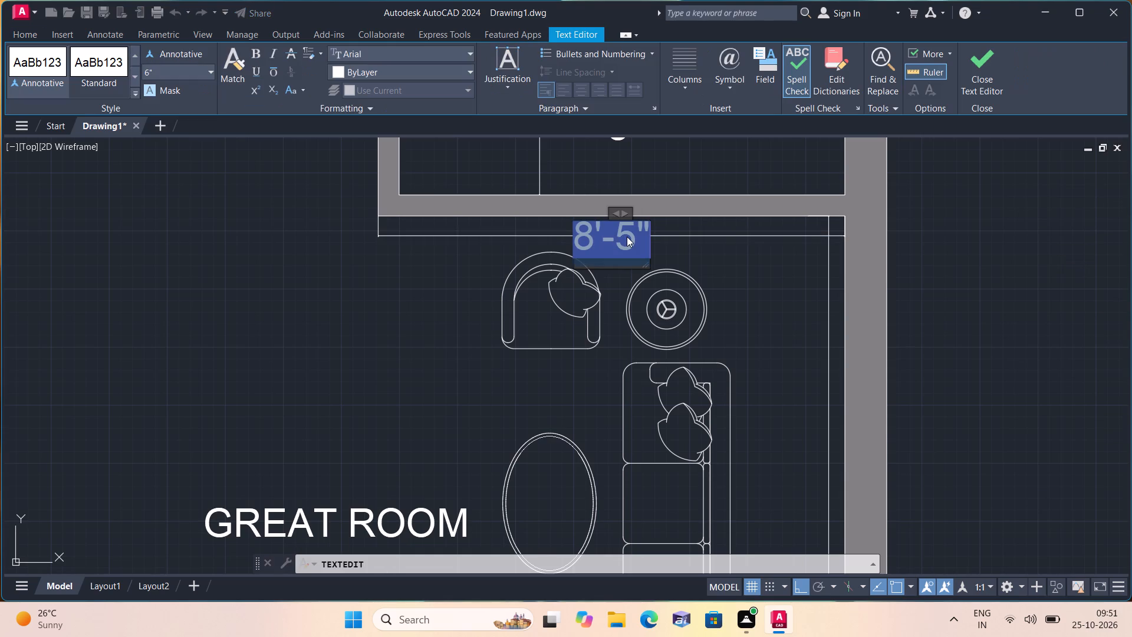
left_click(632, 235)
key("BackSpace")
type("8'-")
key("6")
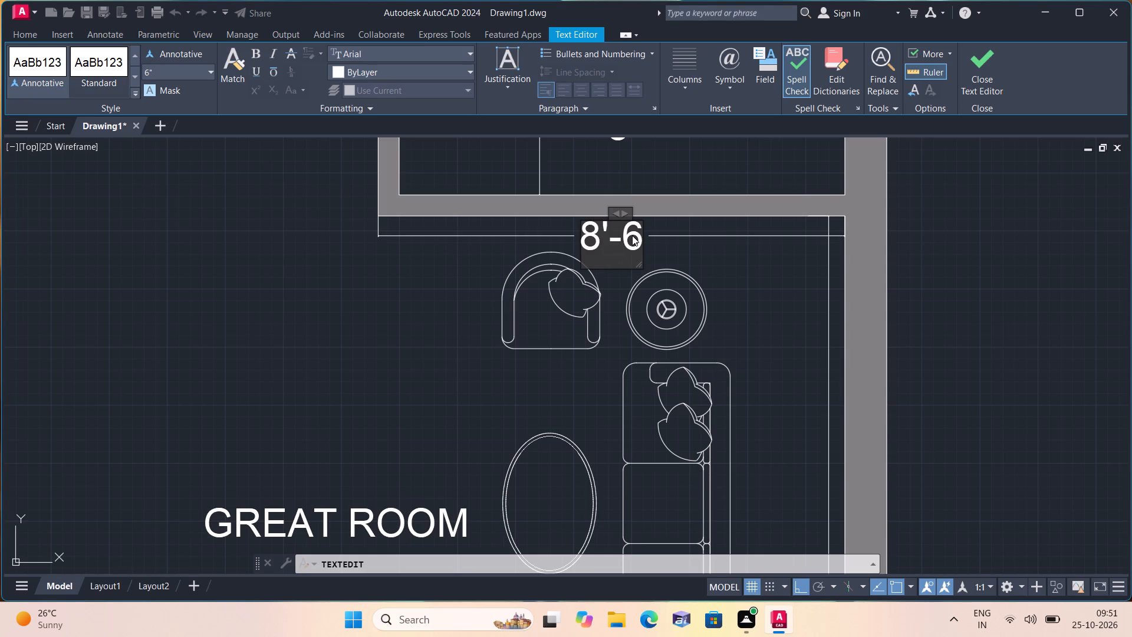
key("shift+quotedbl")
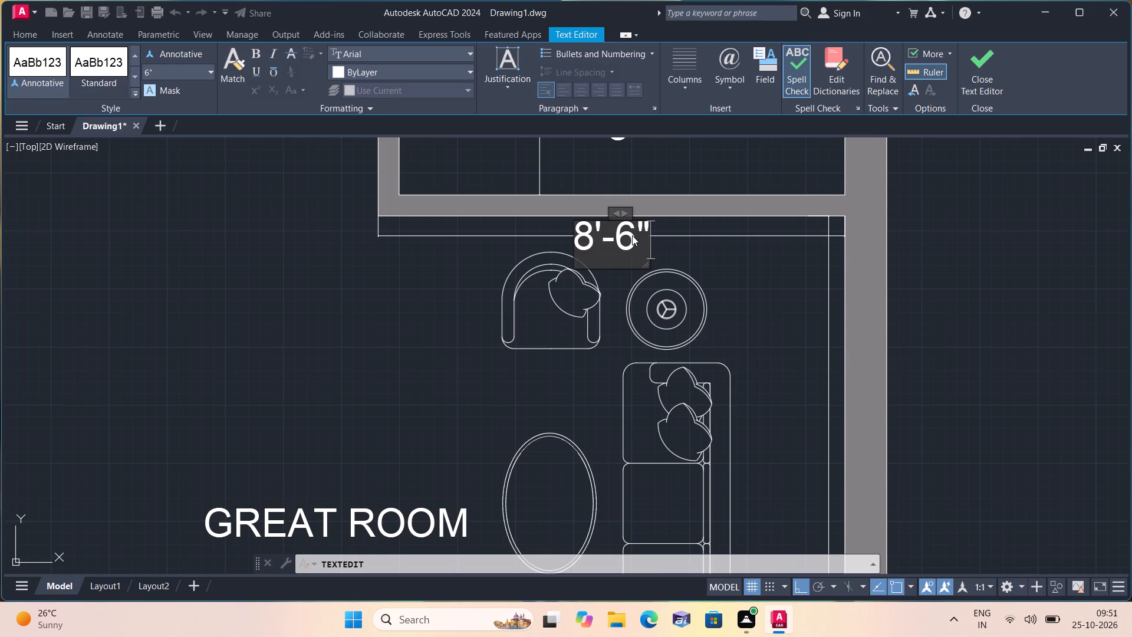
left_click(503, 275)
scroll(475, 241, "down", 2)
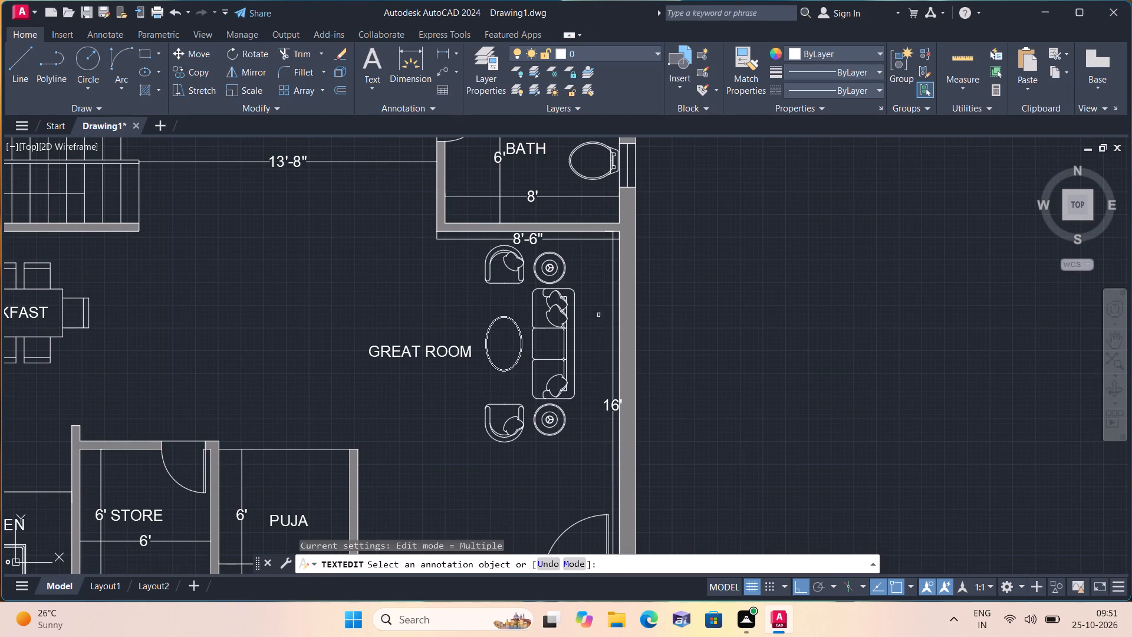
key("Escape")
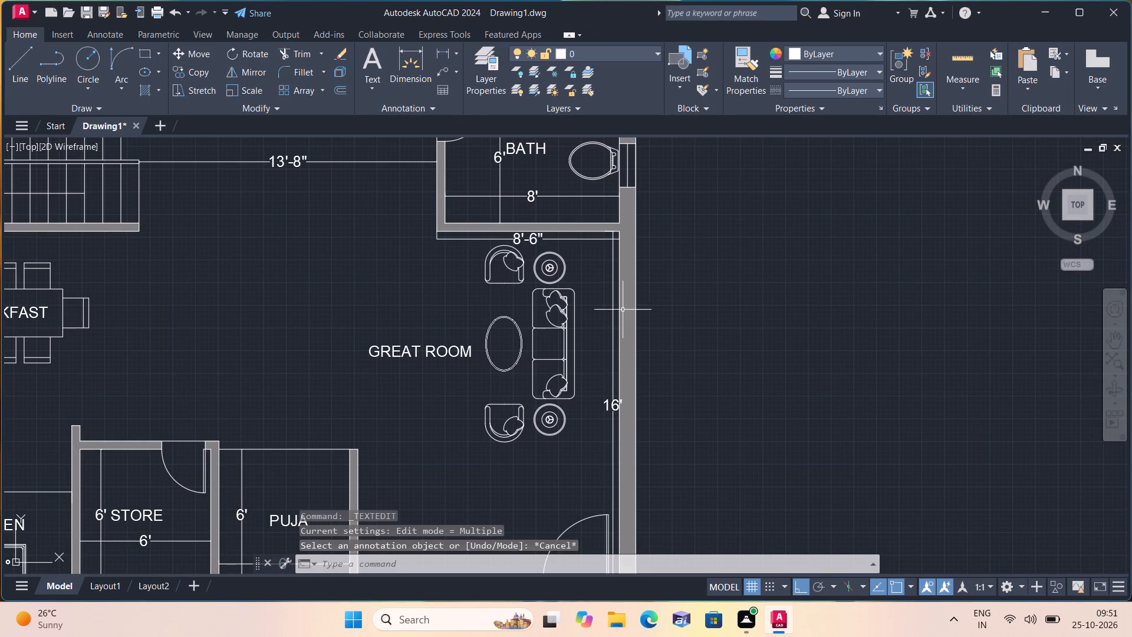
Shift the great room's vertical dimension line slightly inward, away from the outer wall, to line up with its upper extension origin.
scroll(616, 307, "up", 1)
left_click(610, 298)
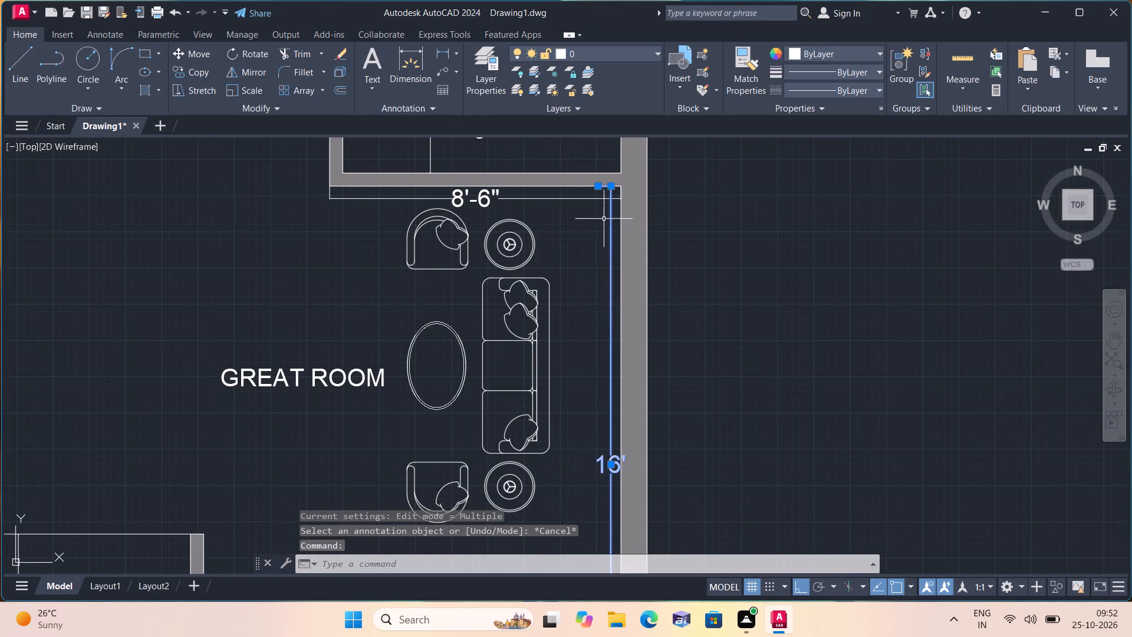
left_click(610, 186)
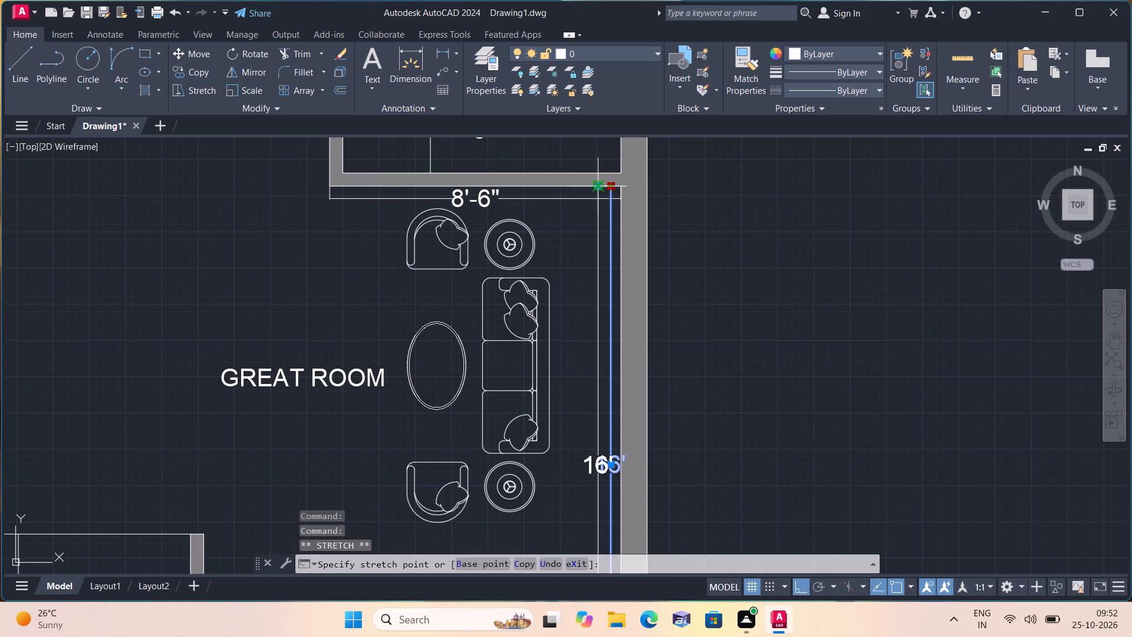
left_click(594, 187)
scroll(600, 188, "down", 2)
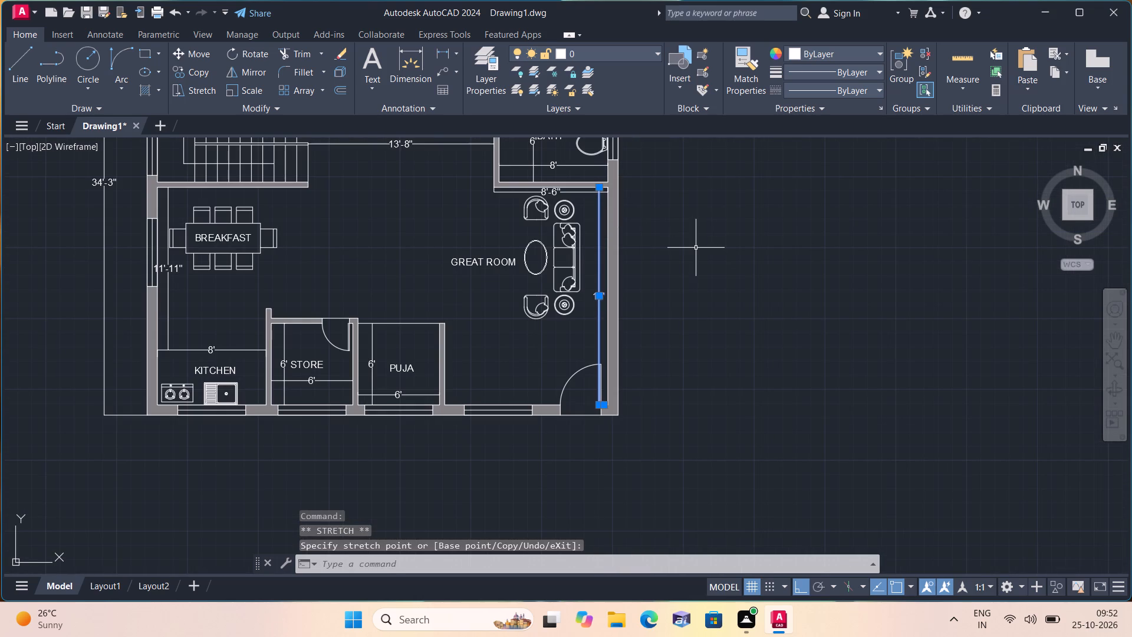
key("Escape")
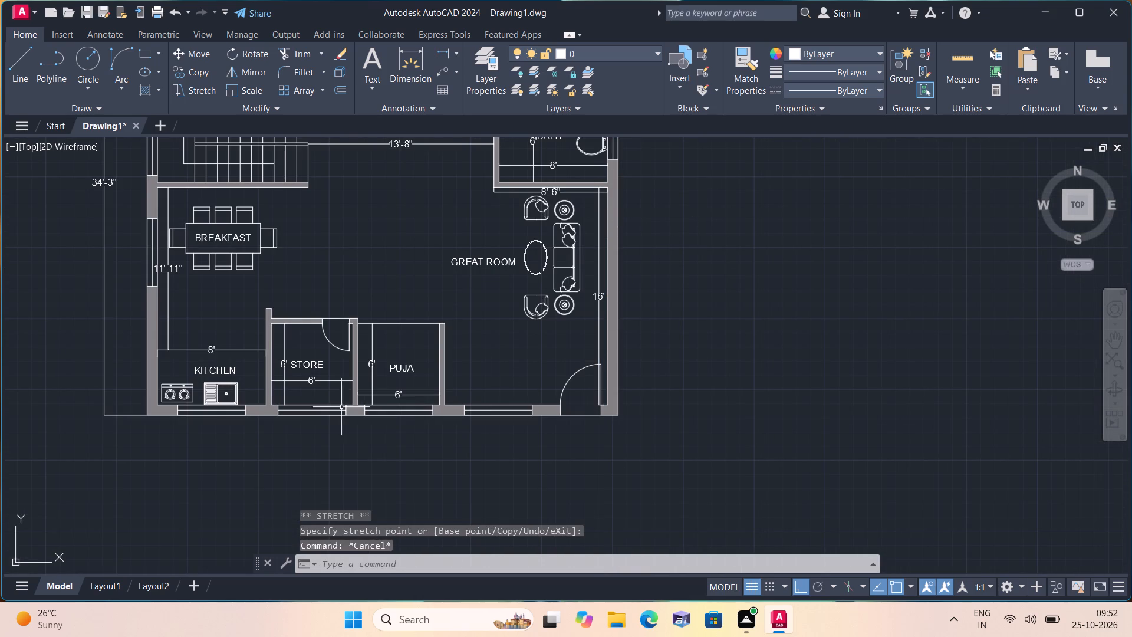
Stretch the lower end of the breakfast area's vertical dimension down to the inner face of the kitchen's bottom wall.
scroll(176, 318, "up", 1)
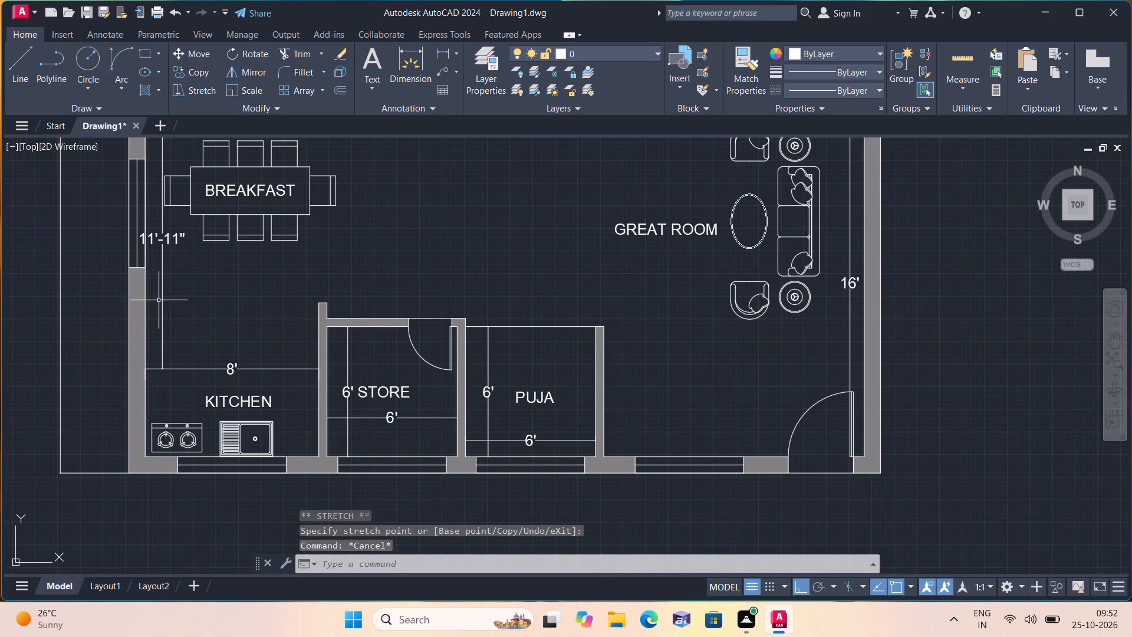
left_click(162, 302)
left_click(163, 368)
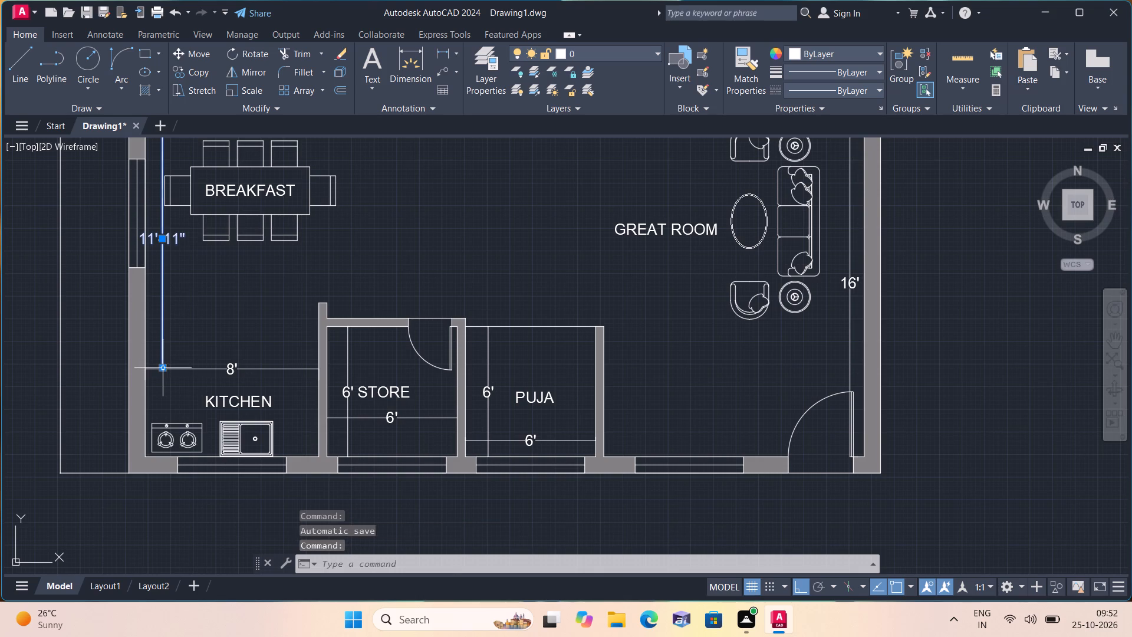
scroll(160, 454, "up", 1)
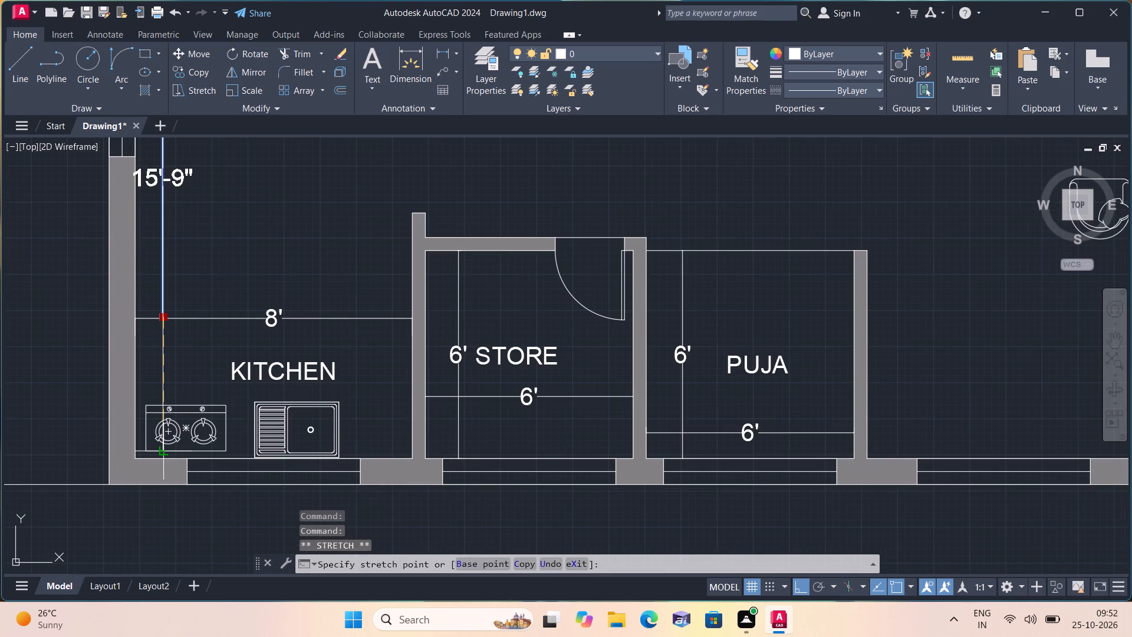
left_click(162, 459)
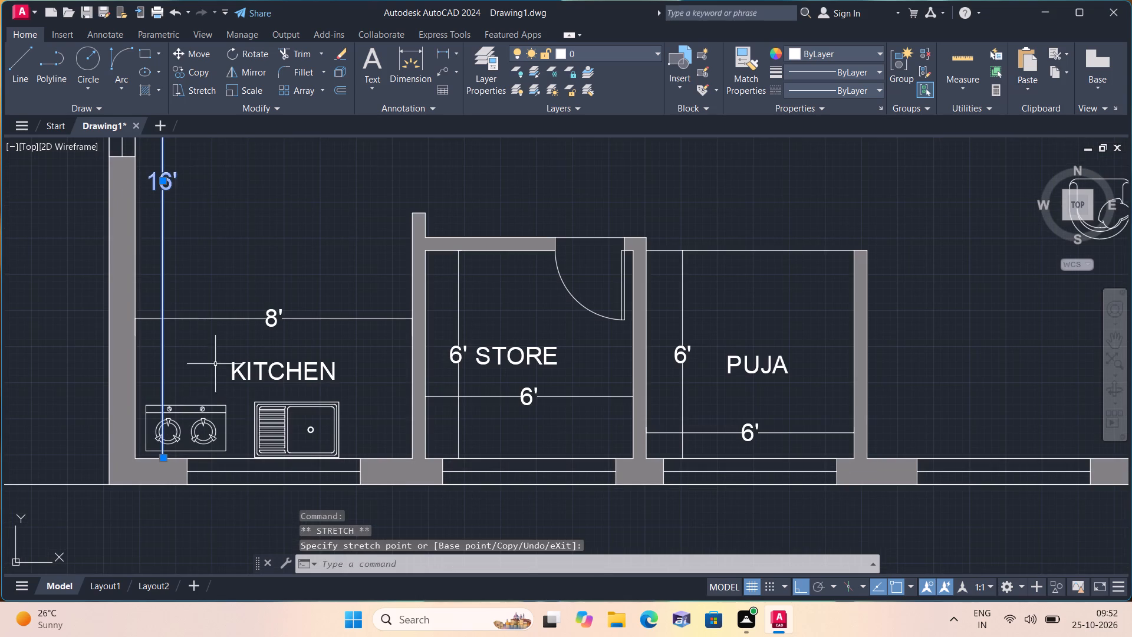
key("Escape")
Override the text of the overall vertical dimension outside the house, beside the staircase and breakfast area, with 35'.
scroll(203, 288, "down", 1)
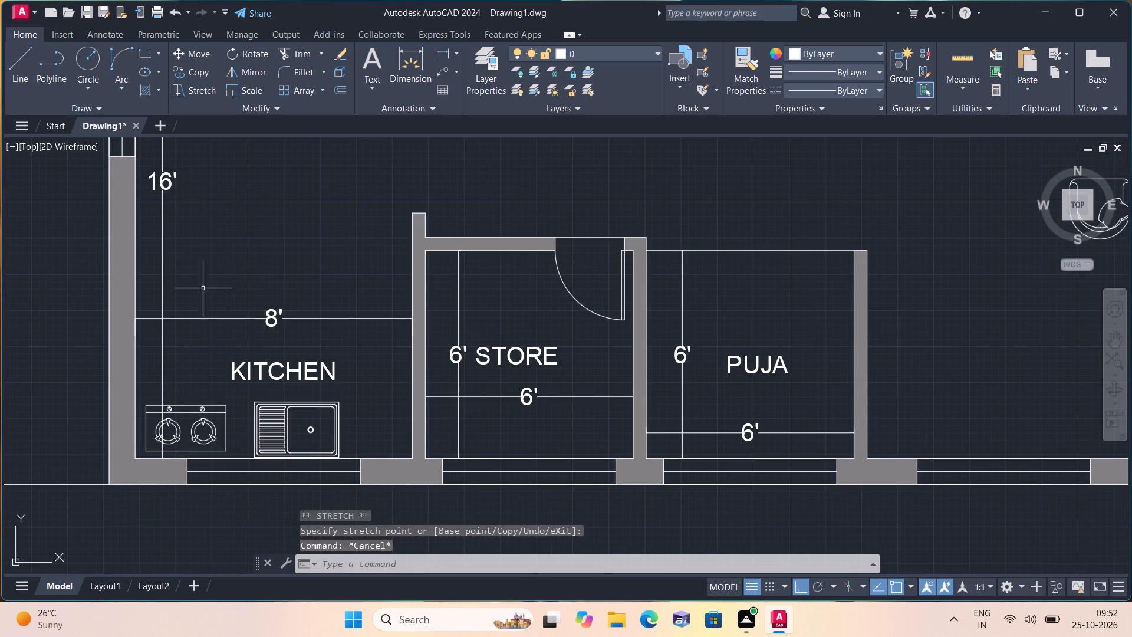
scroll(295, 301, "down", 1)
middle_click_drag(279, 267, 278, 267)
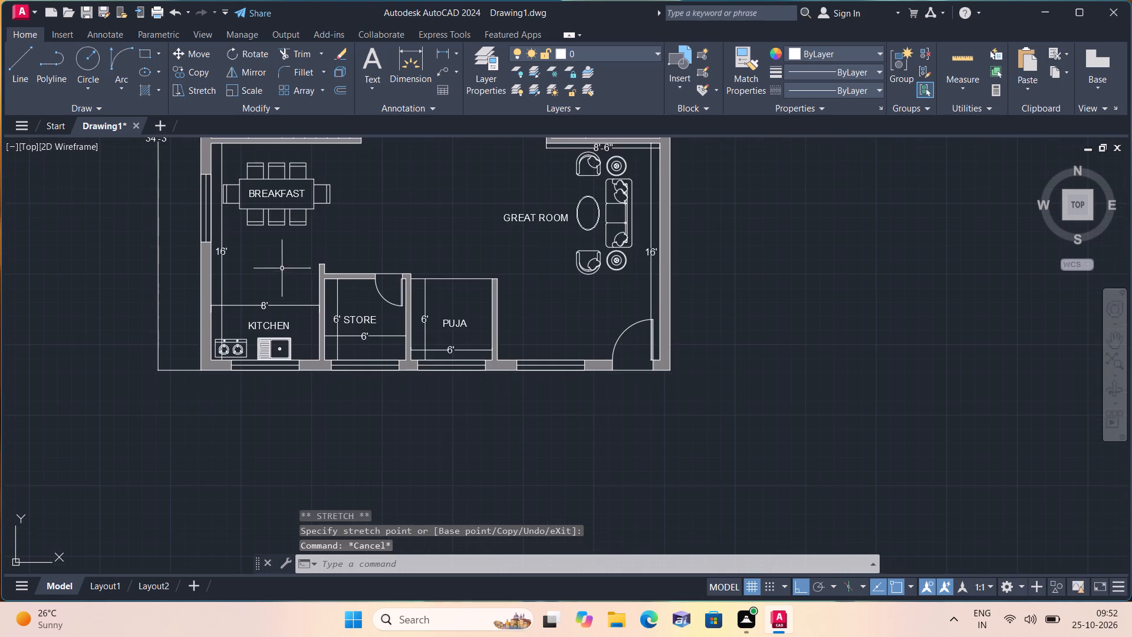
middle_click_drag(278, 267, 331, 399)
scroll(202, 275, "up", 1)
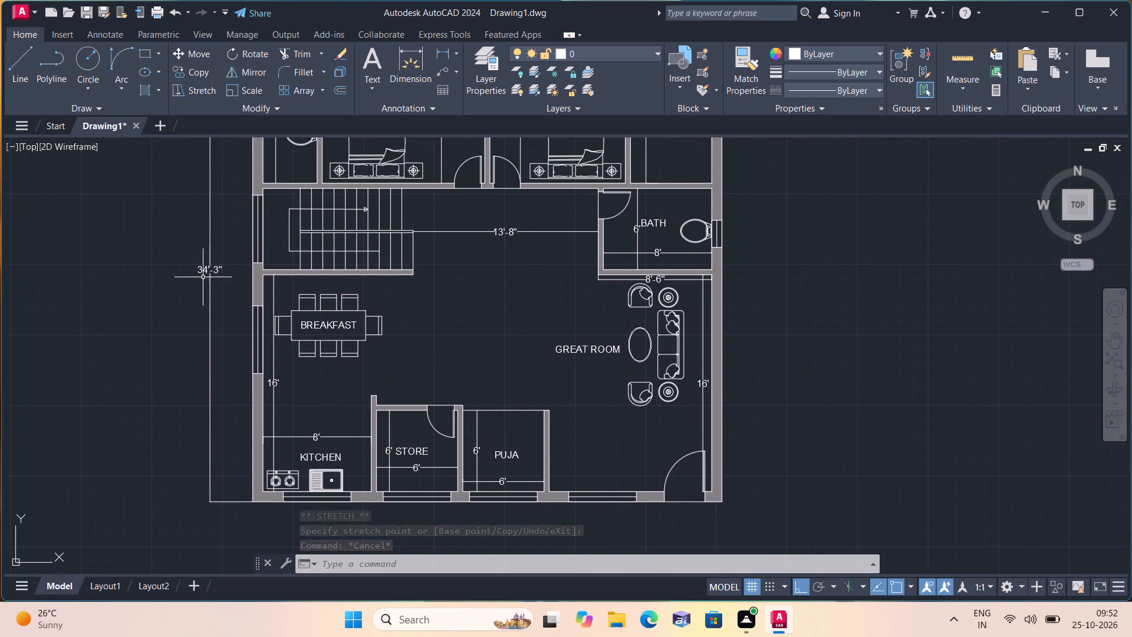
scroll(202, 274, "up", 1)
double_click(213, 258)
left_click(213, 258)
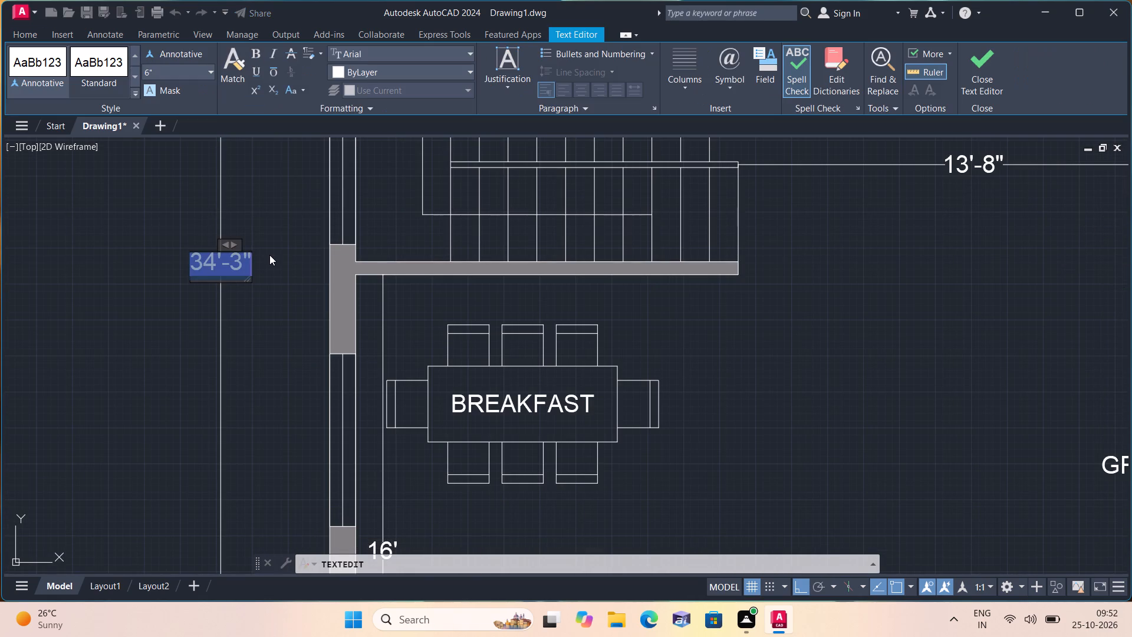
key("BackSpace")
type("35'")
left_click(149, 303)
Override the text of the overall horizontal dimension above the bedrooms with 35'.
scroll(149, 303, "down", 2)
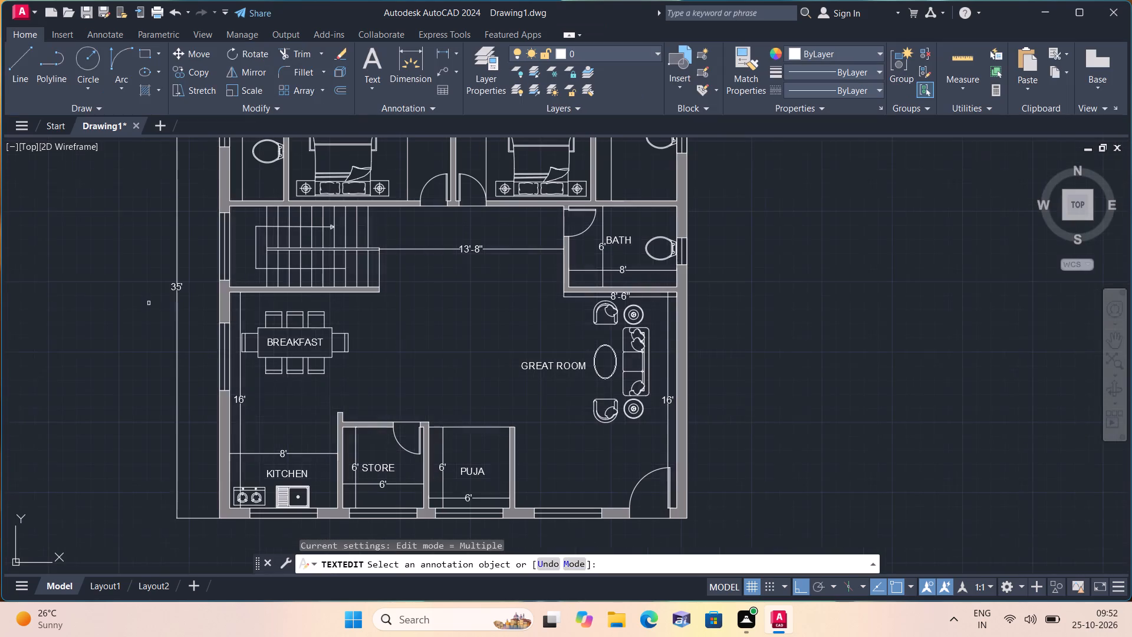
middle_click_drag(155, 245, 170, 513)
scroll(152, 247, "down", 1)
scroll(344, 366, "up", 2)
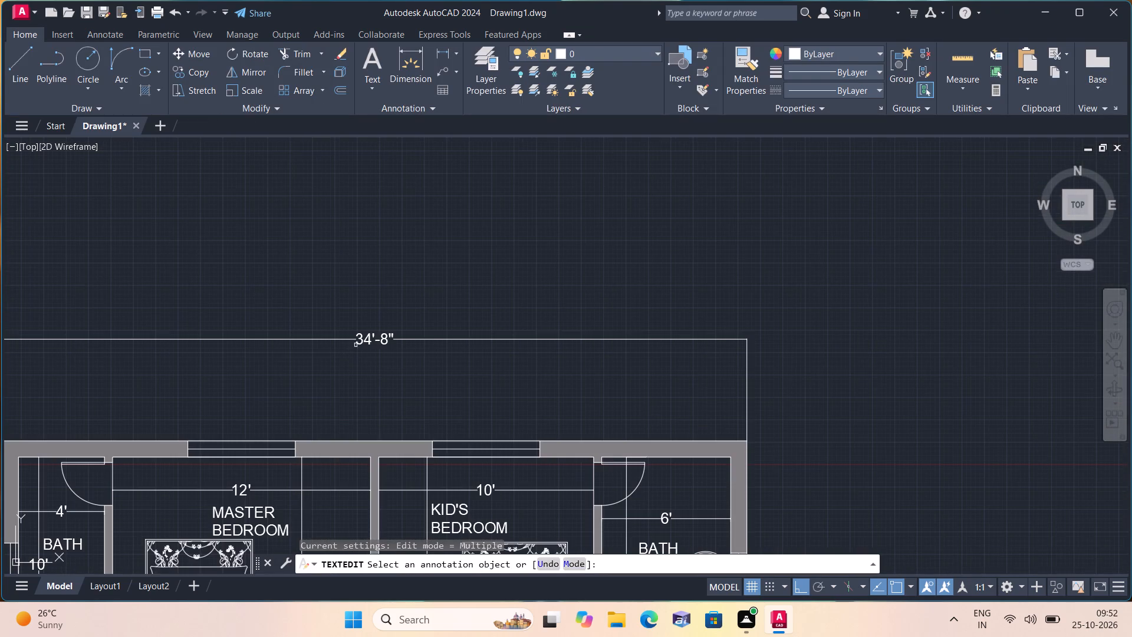
double_click(360, 342)
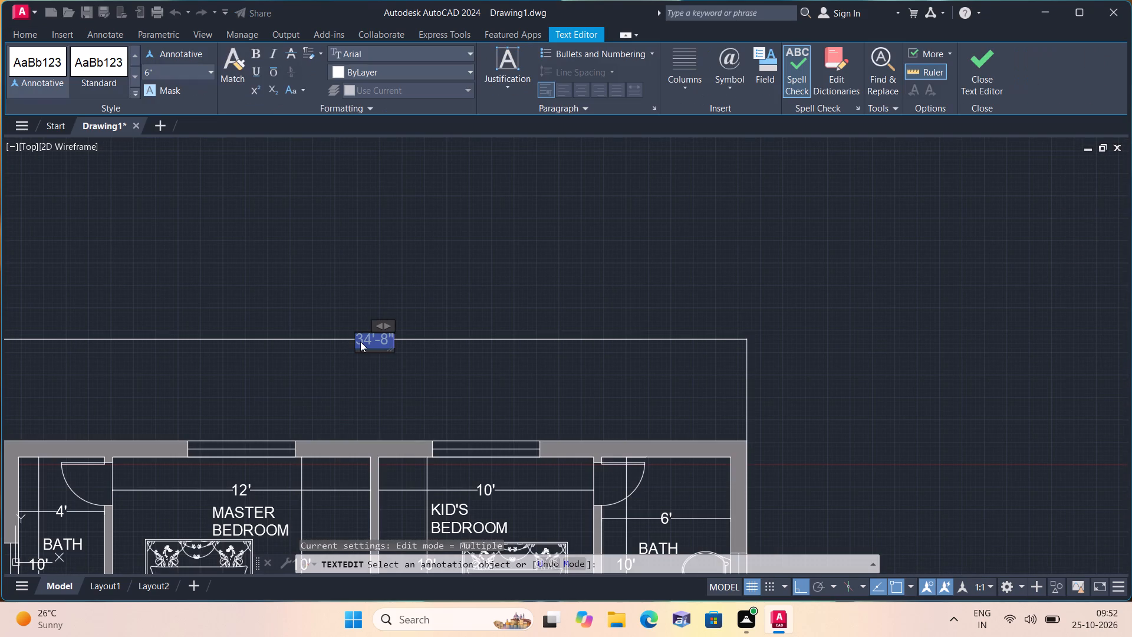
key("BackSpace")
type("35'")
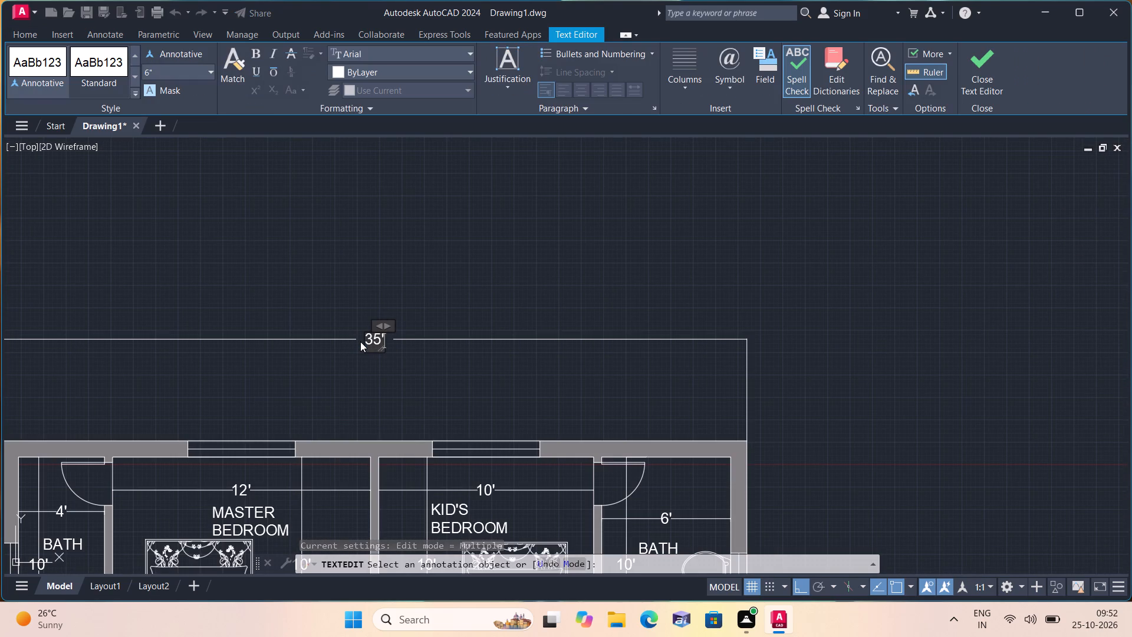
left_click(316, 360)
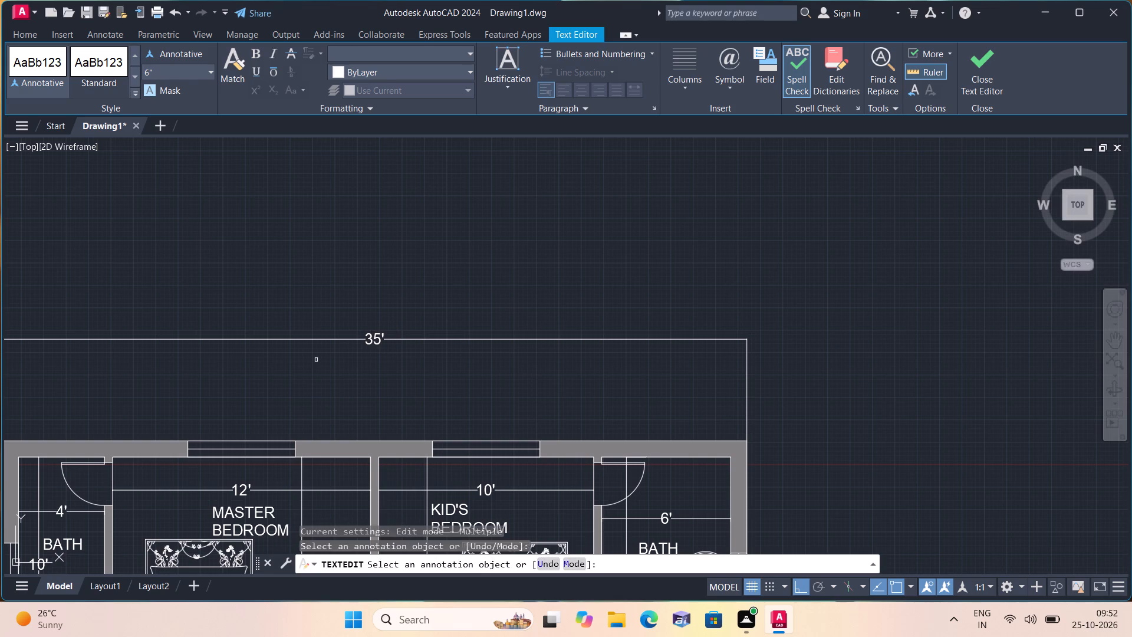
middle_click_drag(317, 362, 344, 259)
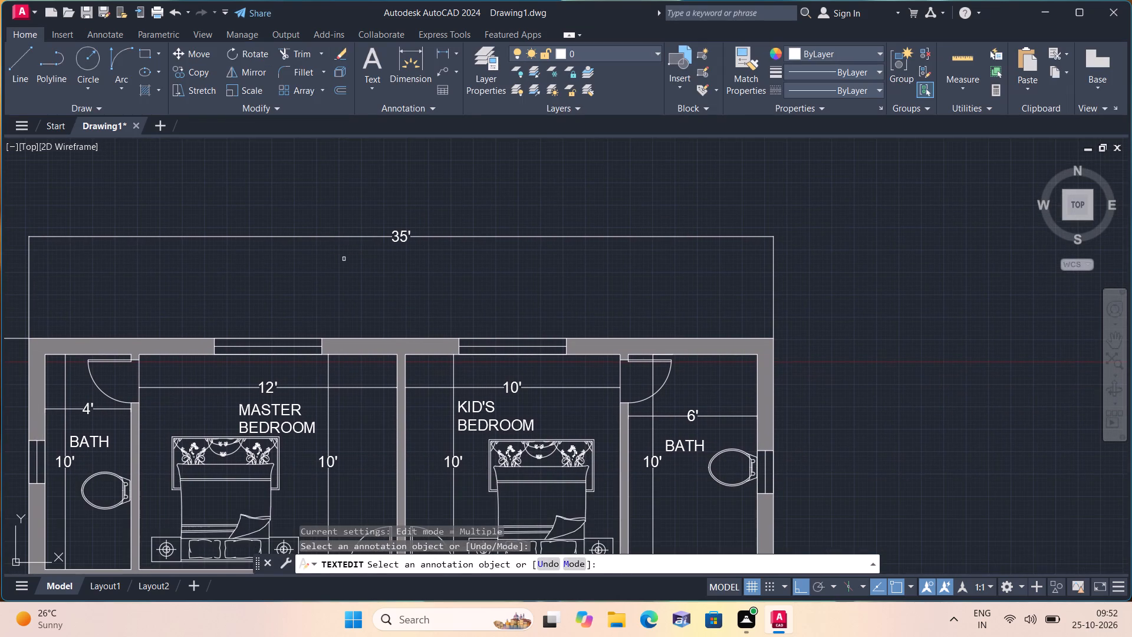
key("Escape")
Add a multiline text label W outside the house, just above the master bedroom's window.
scroll(344, 261, "down", 2)
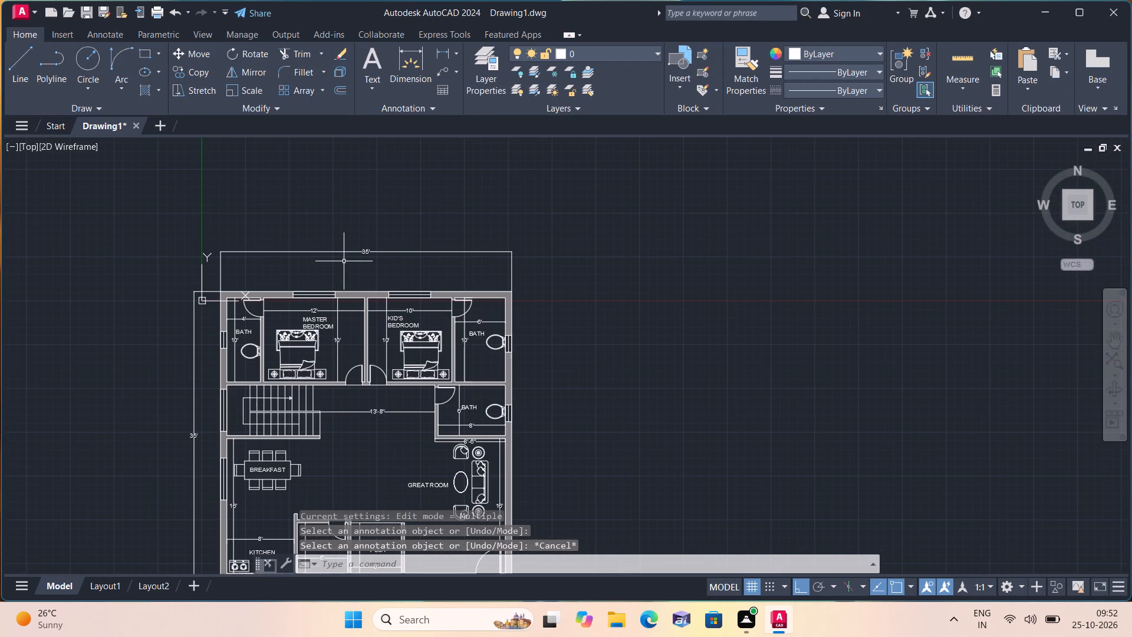
type("mt")
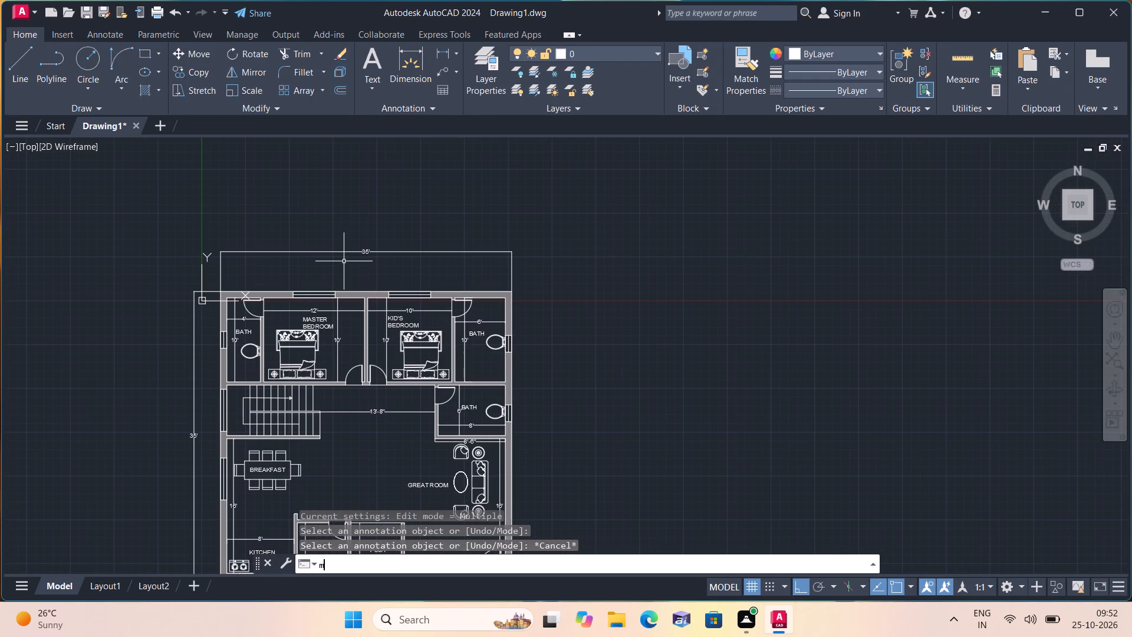
key("space")
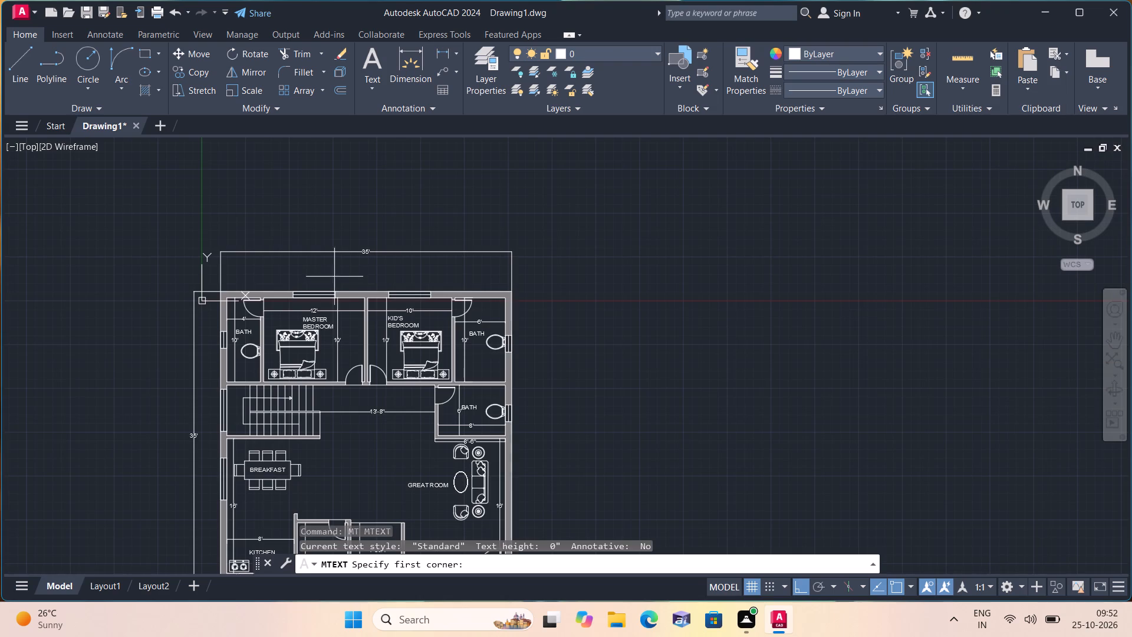
scroll(330, 279, "up", 1)
triple_click(297, 290)
left_click(297, 290)
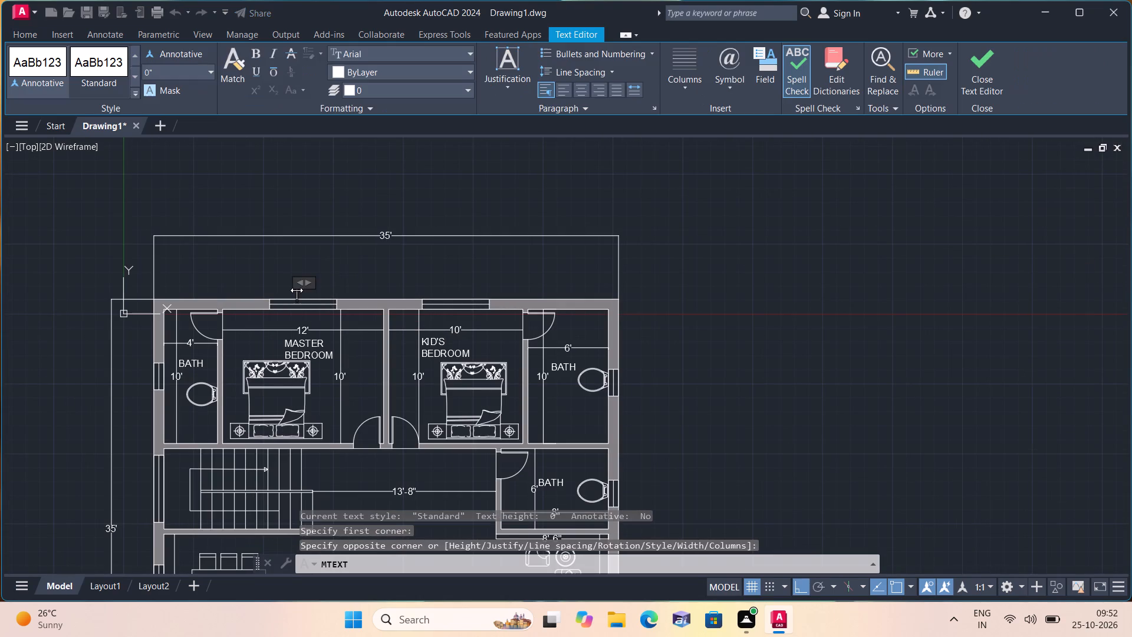
key("w")
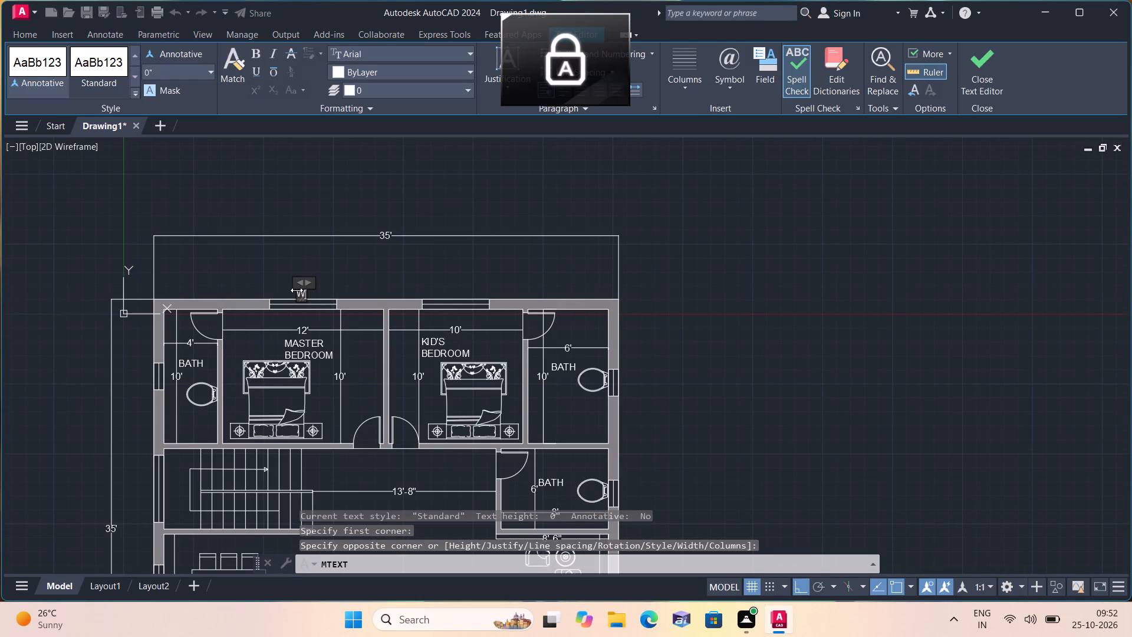
left_click(294, 260)
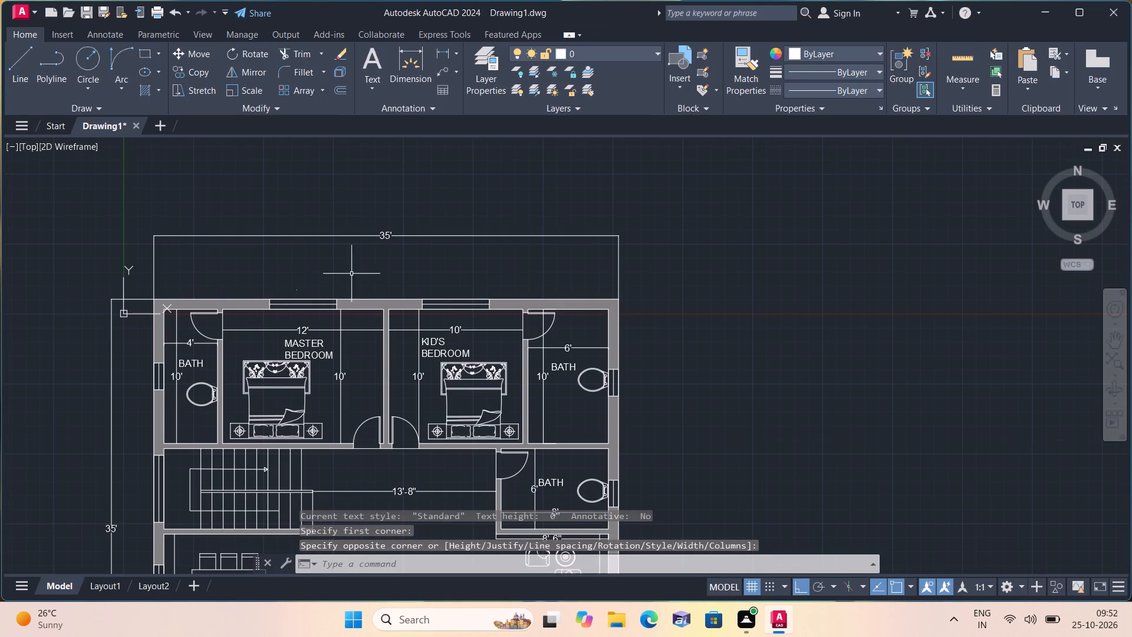
Add the multiline text [10.67] just below the 35' text of the overall horizontal dimension.
key("space")
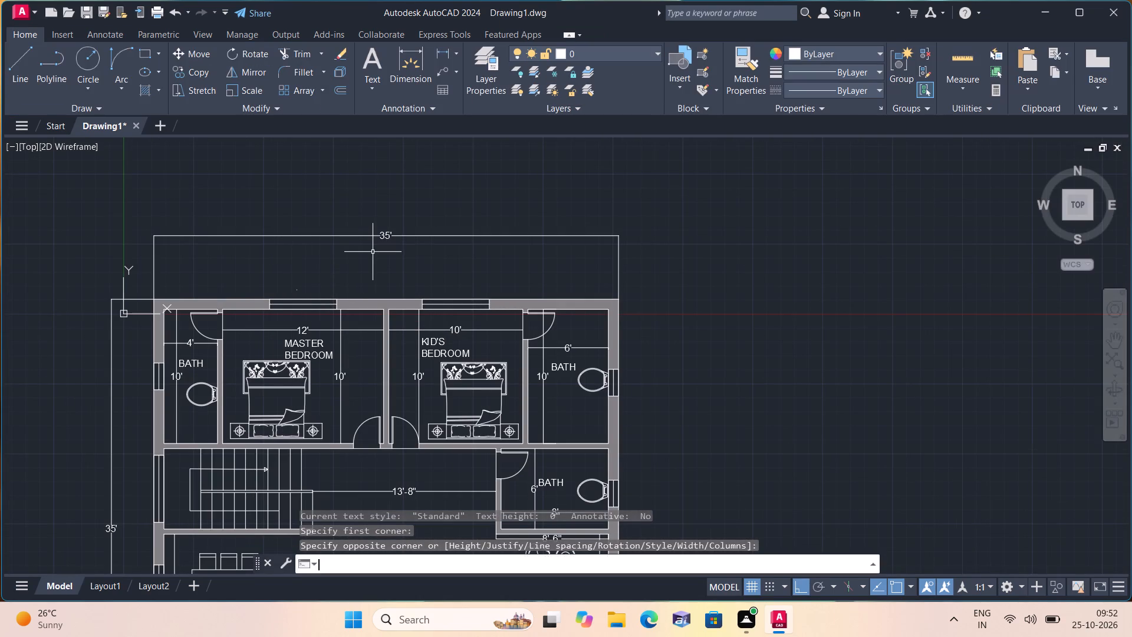
scroll(373, 252, "up", 1)
left_click(373, 252)
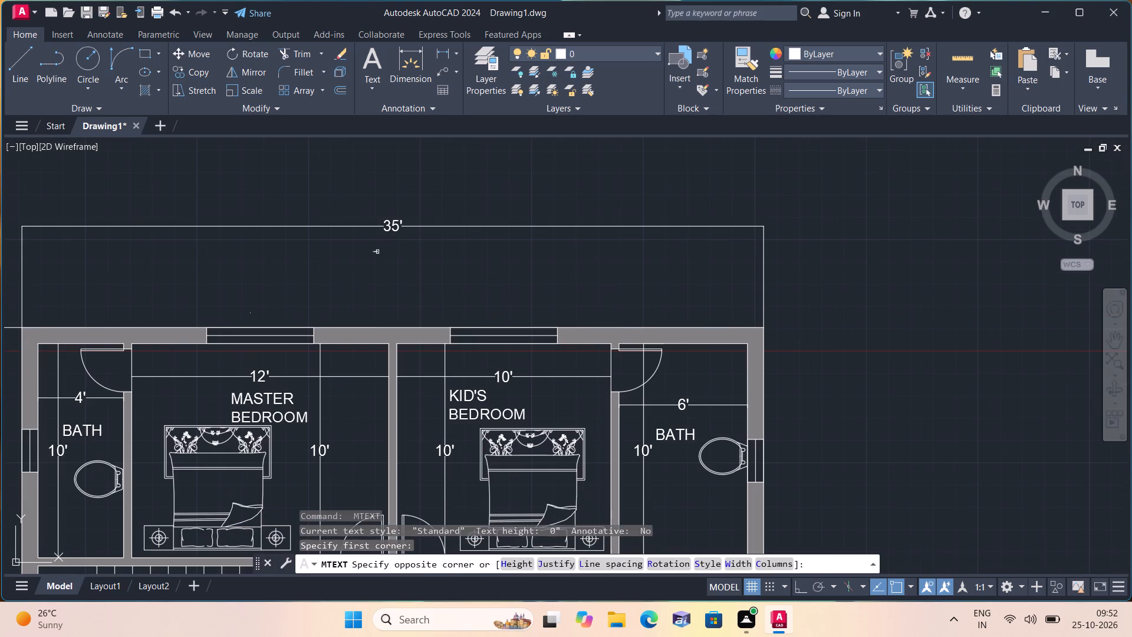
double_click(377, 252)
key("bracketleft")
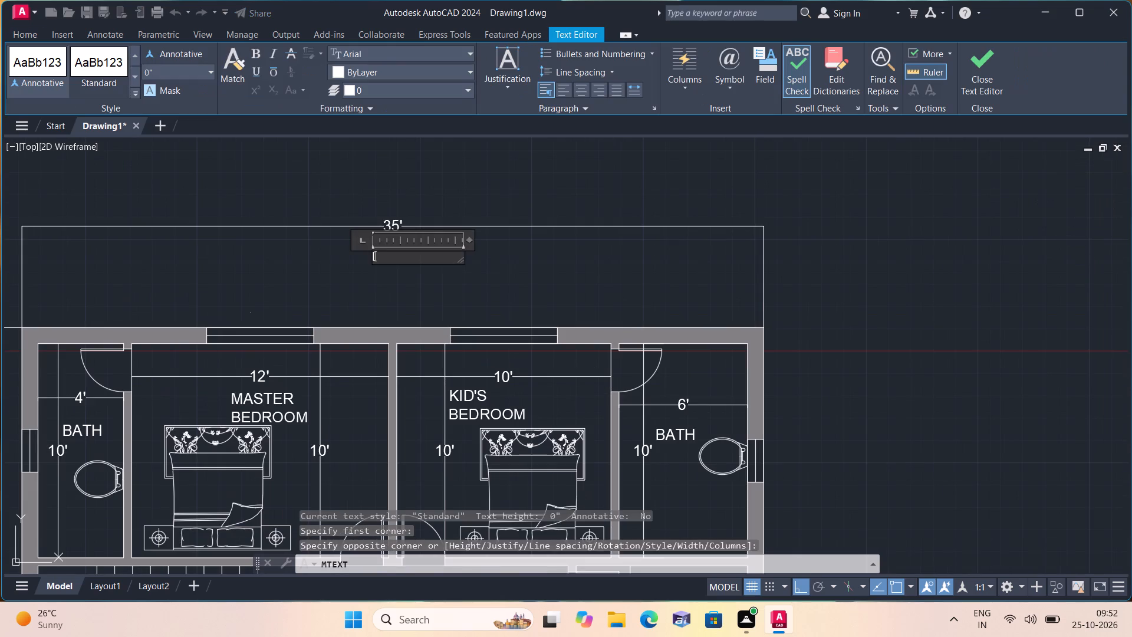
type("10")
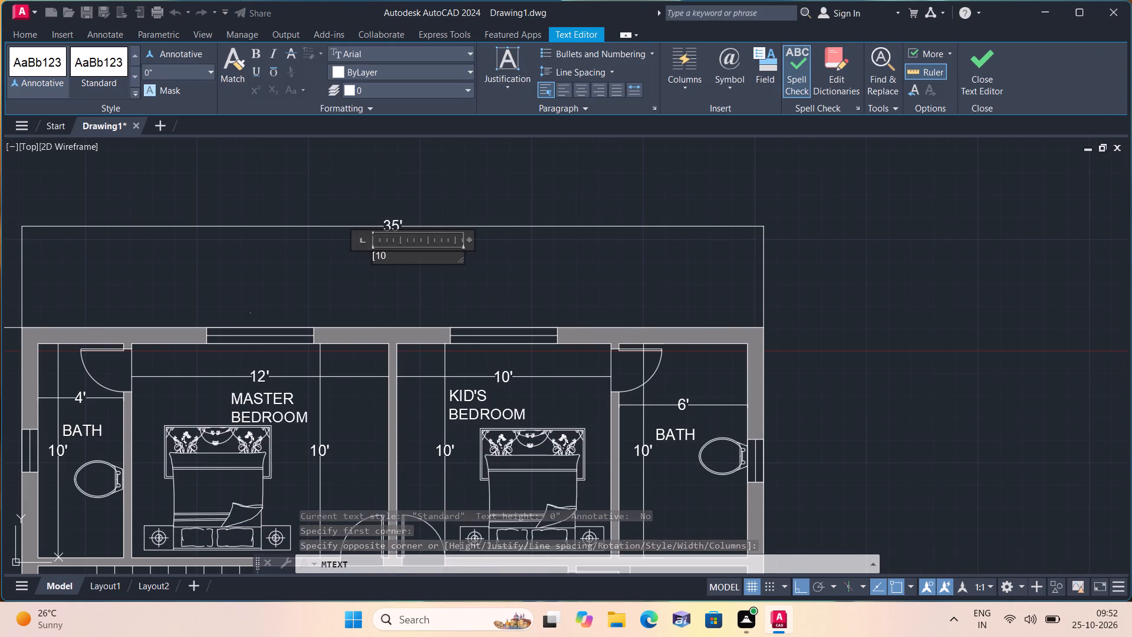
type(".67")
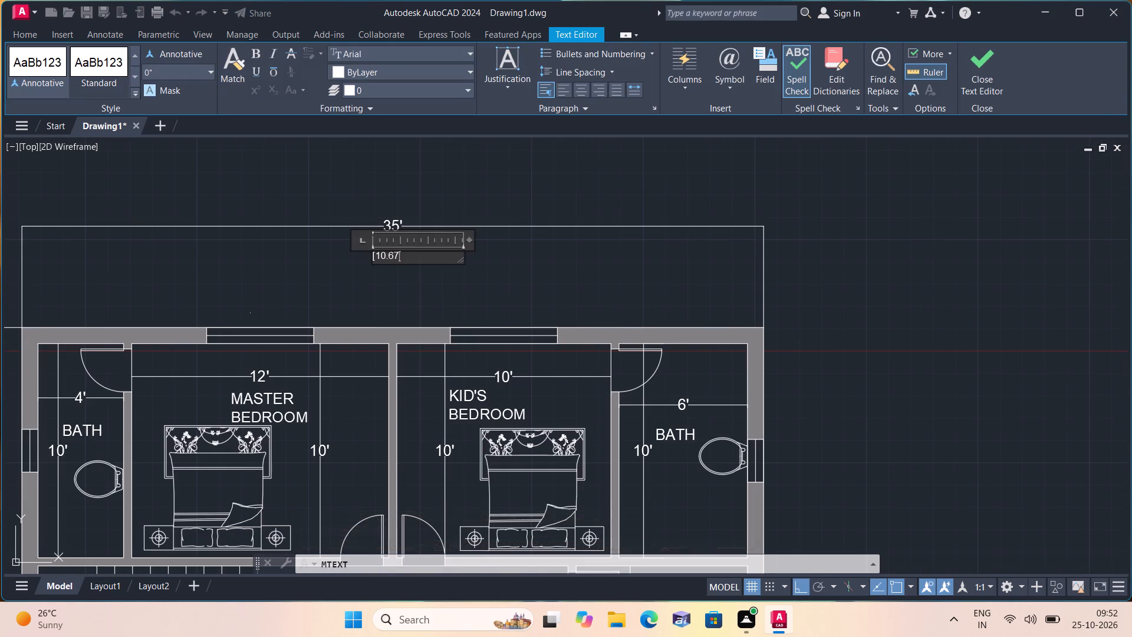
key("bracketright")
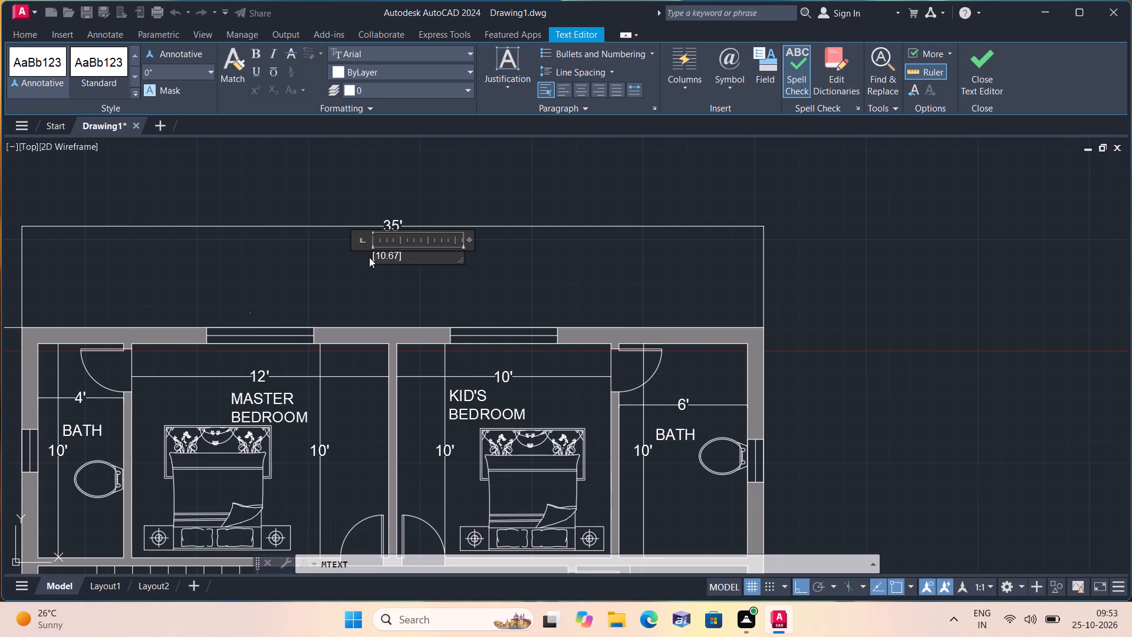
left_click(358, 265)
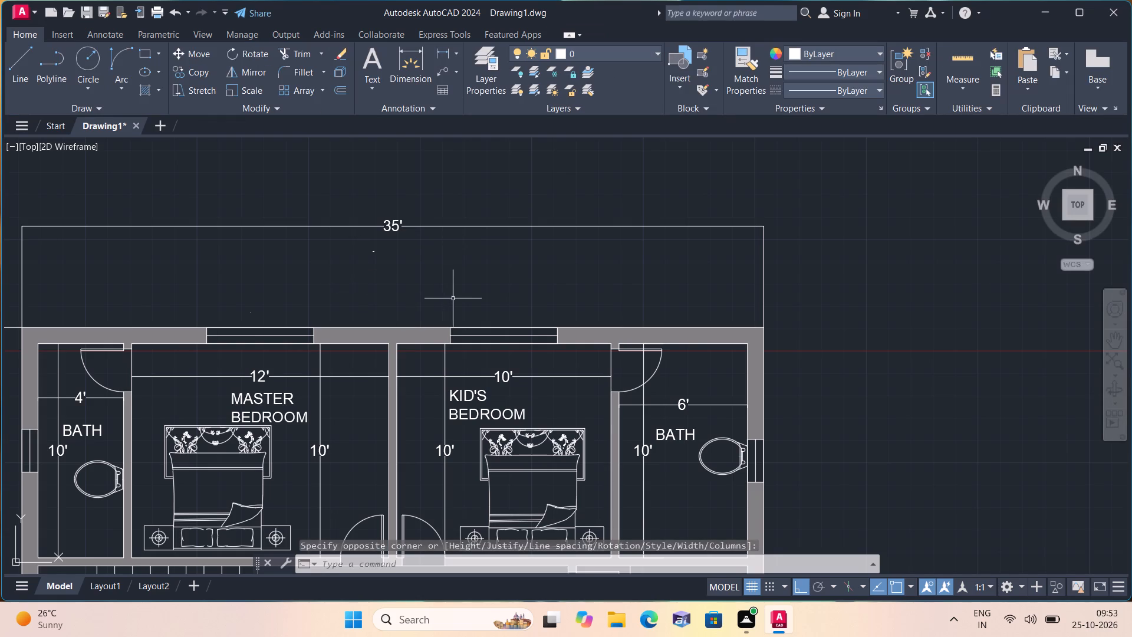
Add a multiline text label W outside the house, just above the kid's bedroom window.
key("space")
triple_click(509, 316)
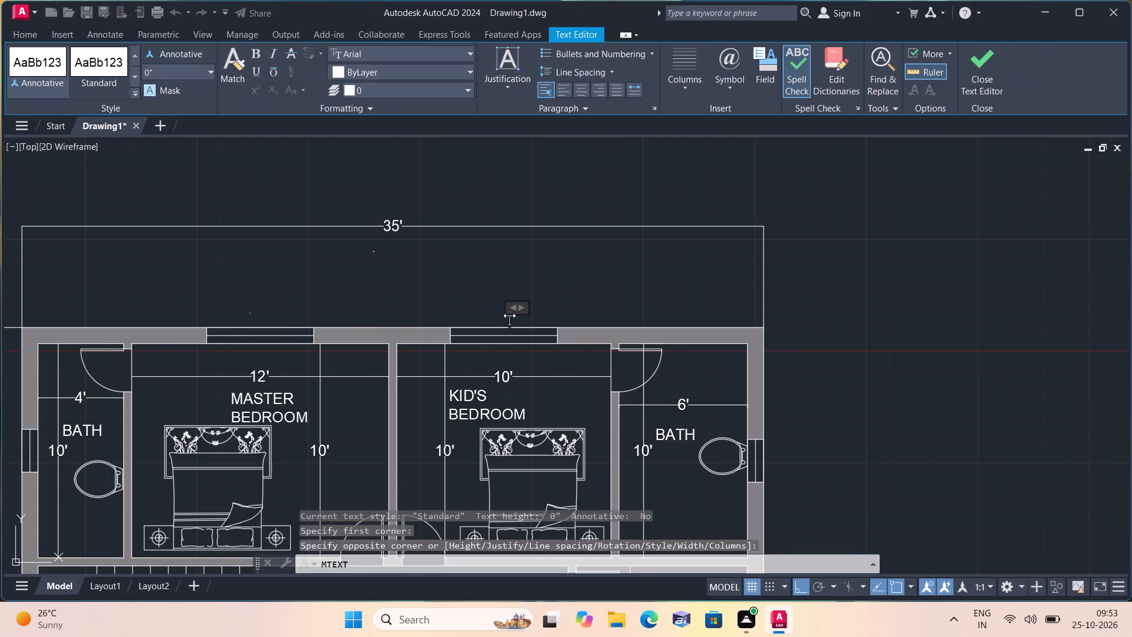
key("w")
left_click(218, 262)
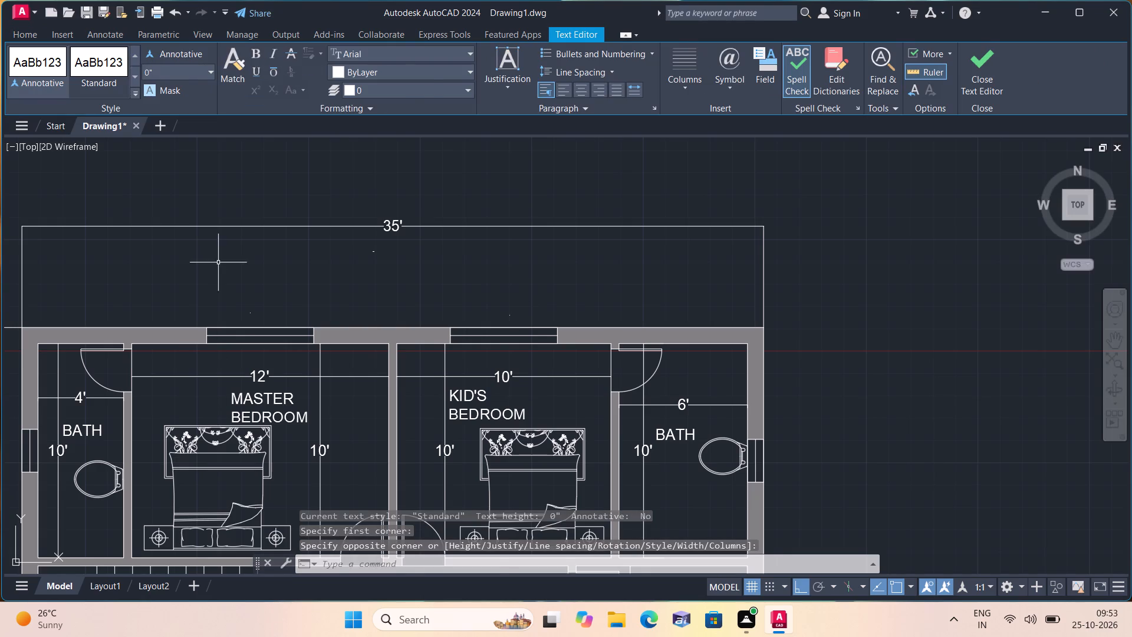
Add a multiline text label V outside the outer wall, beside the window of the master bedroom's bath.
scroll(219, 281, "down", 1)
middle_click_drag(68, 371, 248, 237)
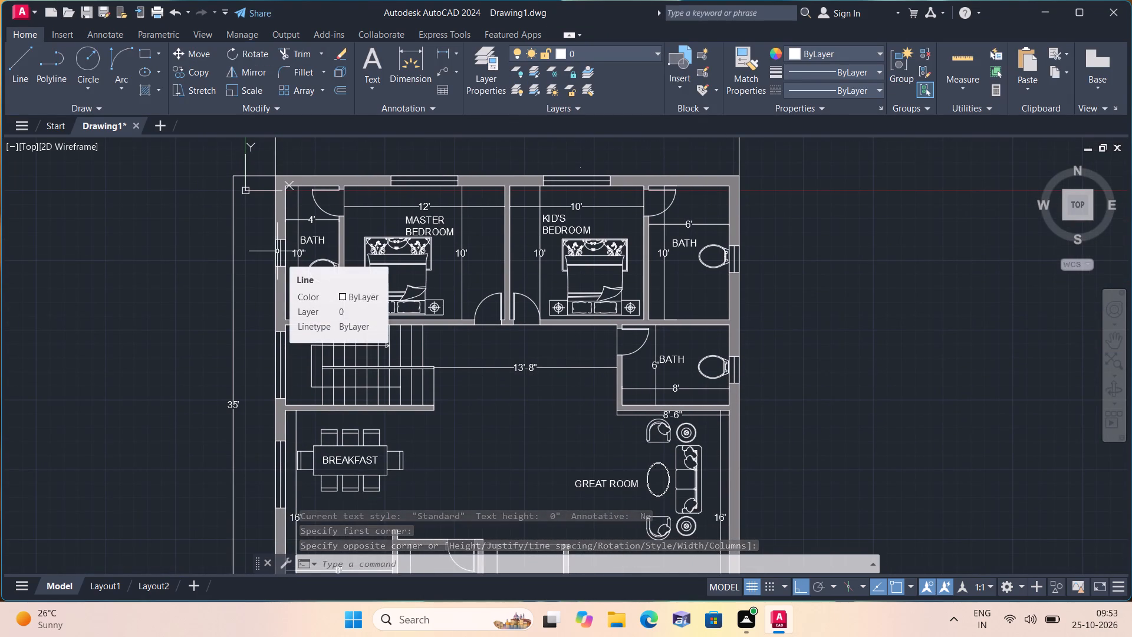
key("space")
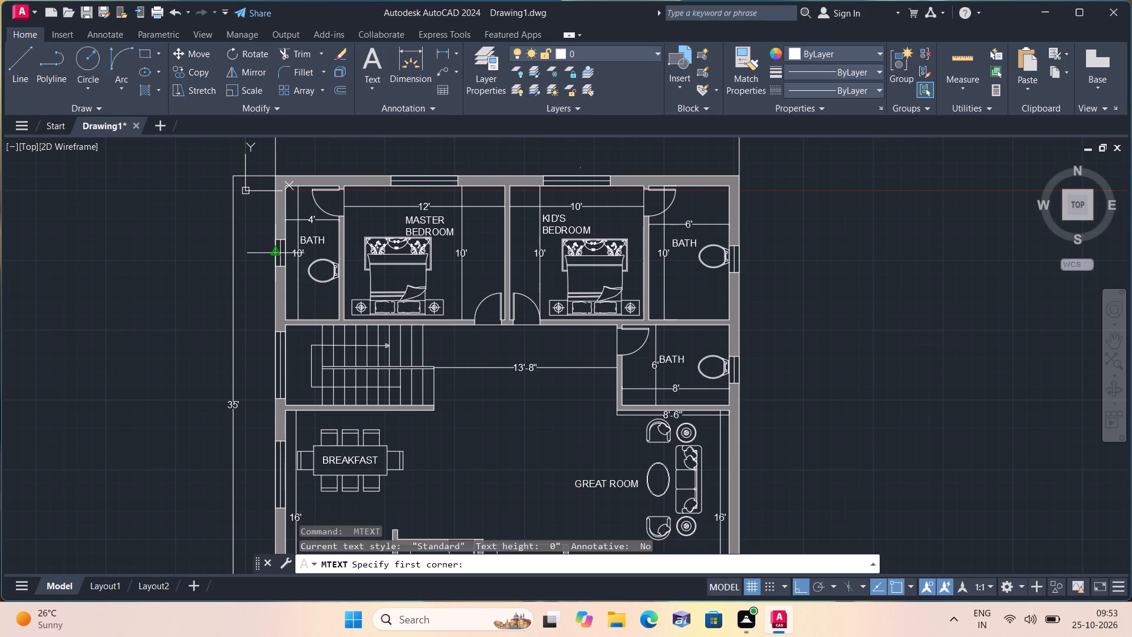
scroll(264, 249, "up", 1)
left_click(247, 252)
double_click(251, 255)
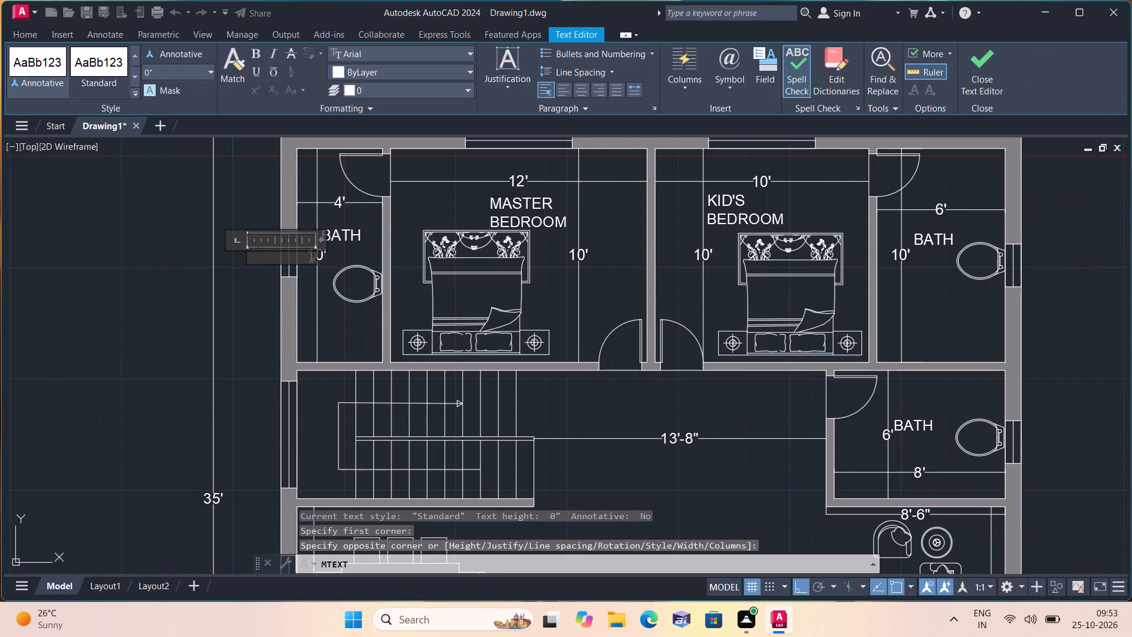
key("v")
left_click(262, 291)
Add a multiline text label W outside the outer wall, beside the staircase window.
middle_click_drag(262, 292, 283, 154)
scroll(262, 292, "down", 1)
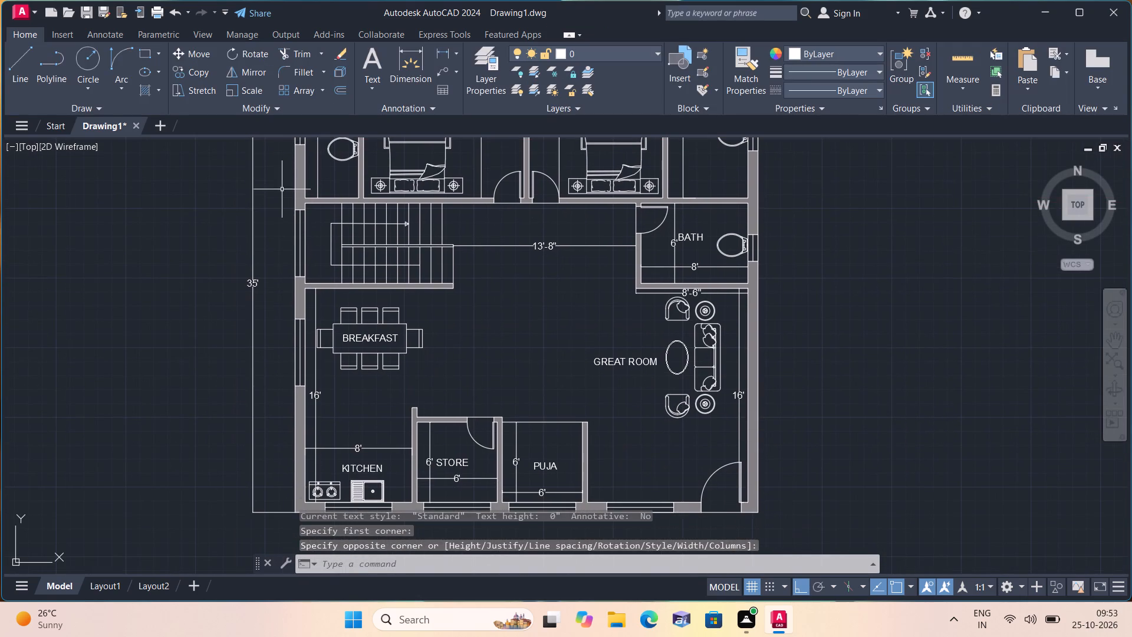
key("space")
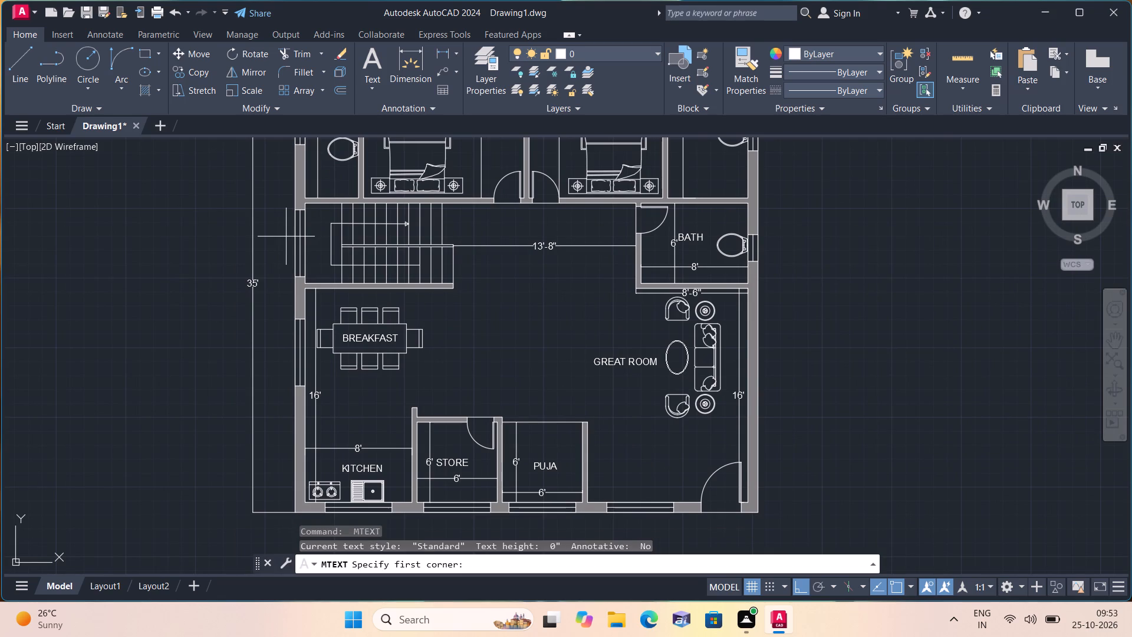
scroll(286, 237, "up", 1)
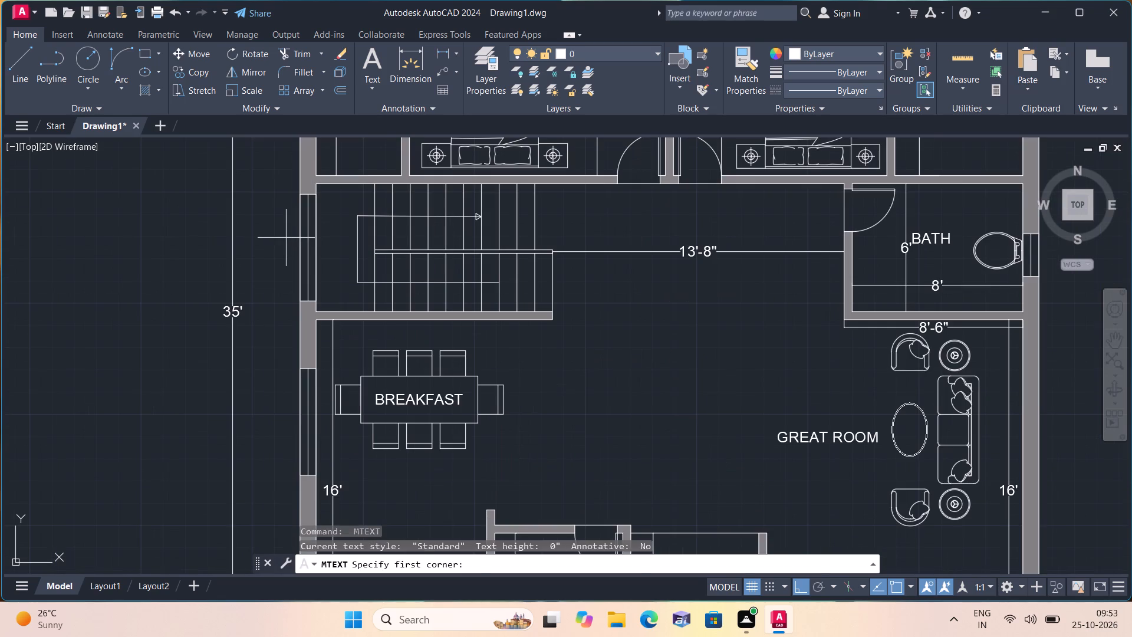
triple_click(288, 242)
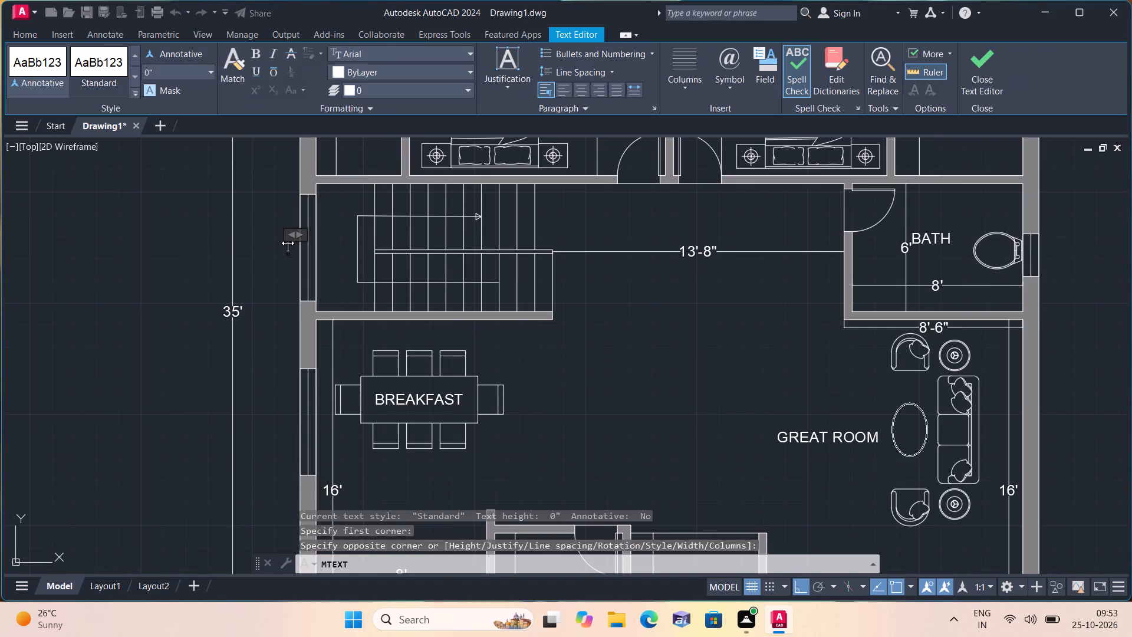
key("w")
left_click(274, 261)
Add a multiline text label W at the outer face of the breakfast area's window.
middle_click_drag(279, 259, 297, 135)
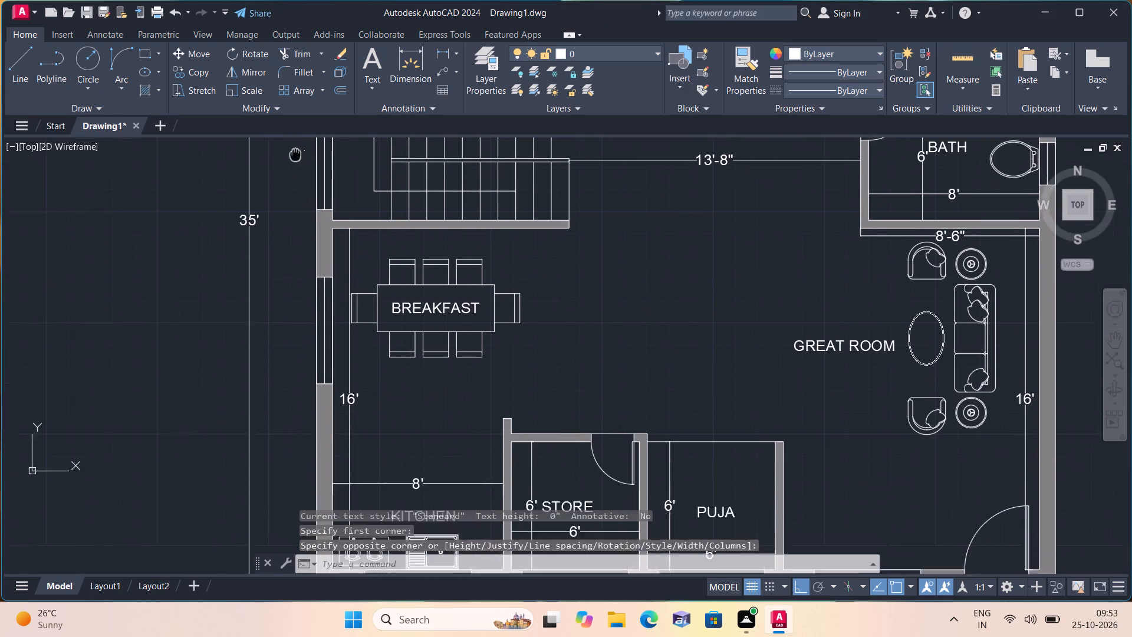
middle_click_drag(297, 135, 297, 134)
key("space")
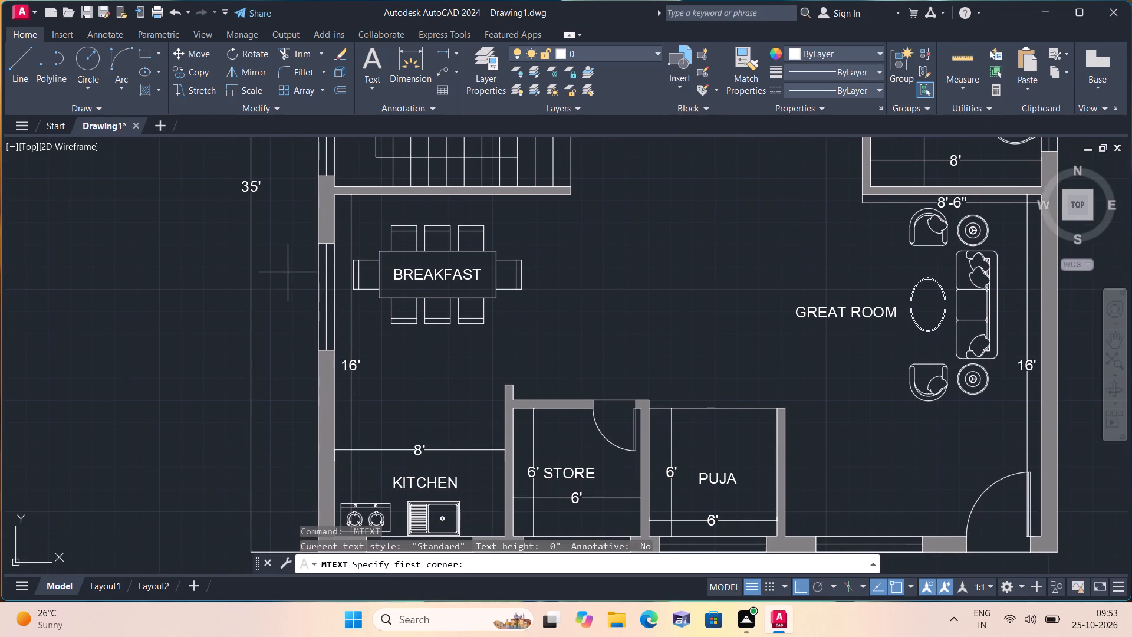
triple_click(311, 293)
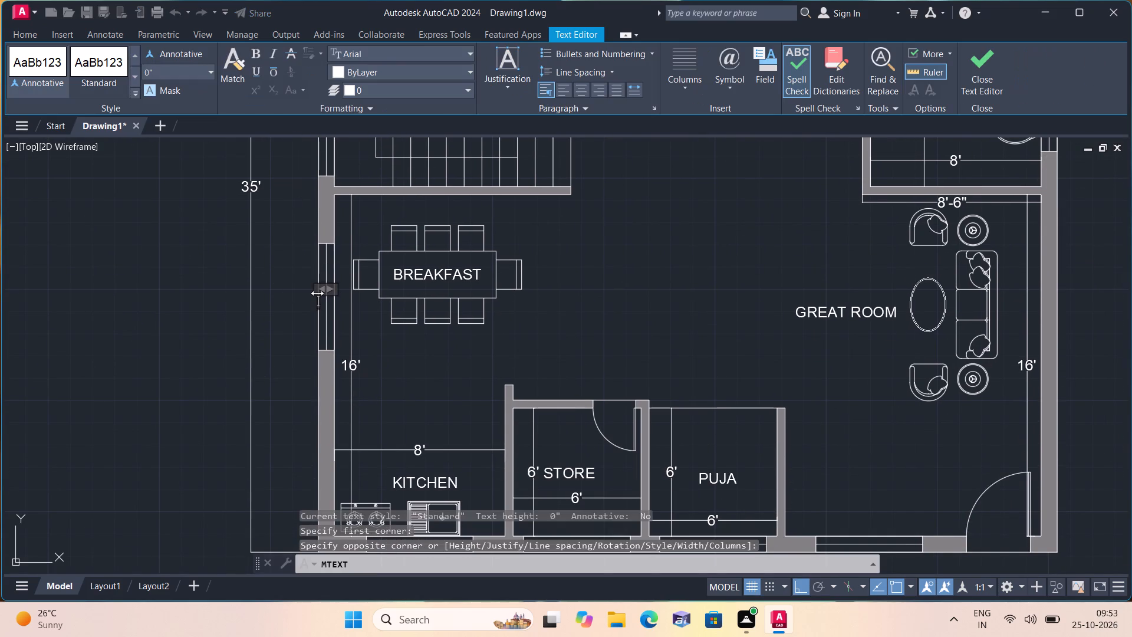
key("w")
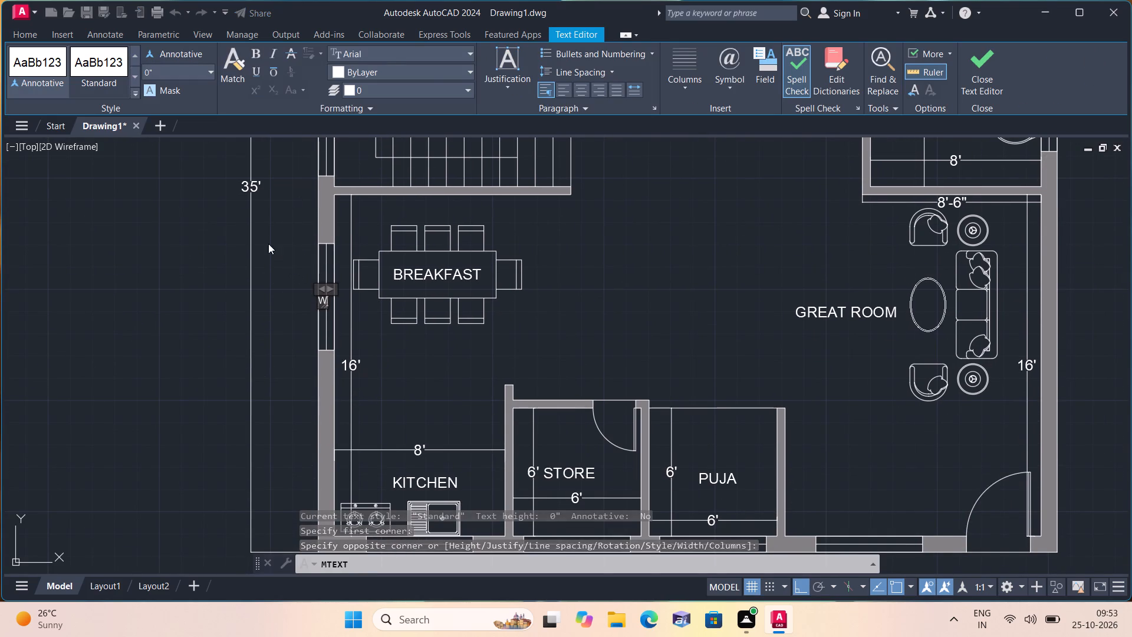
left_click(266, 241)
Add a multiline text label W outside the house, just below the kitchen window.
middle_click_drag(298, 301, 265, 190)
scroll(265, 191, "down", 1)
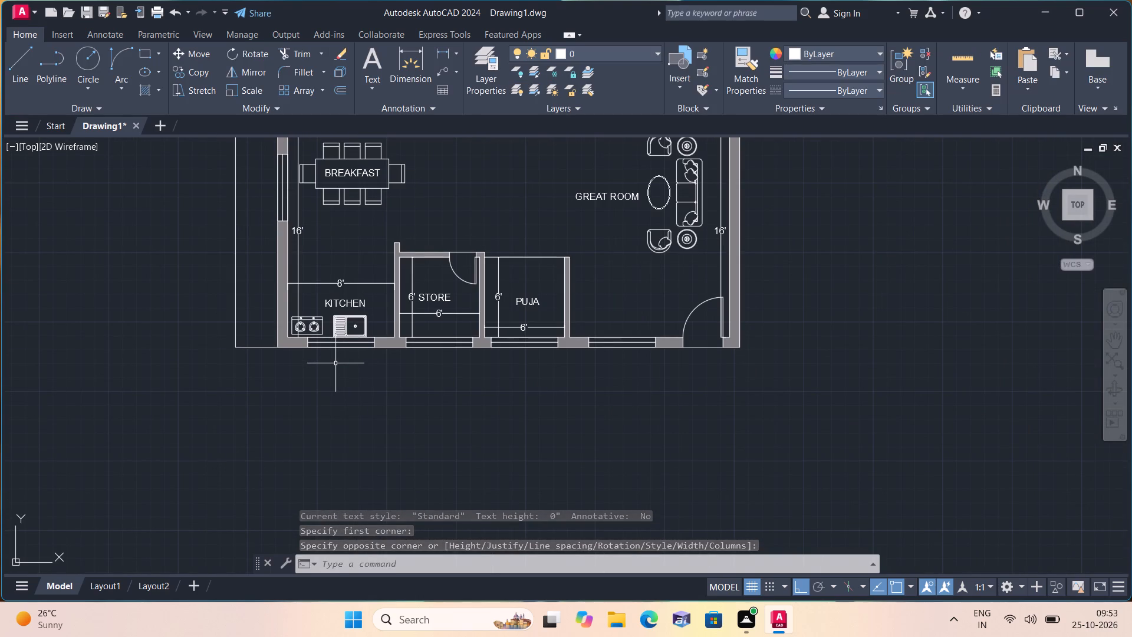
key("space")
scroll(335, 363, "up", 2)
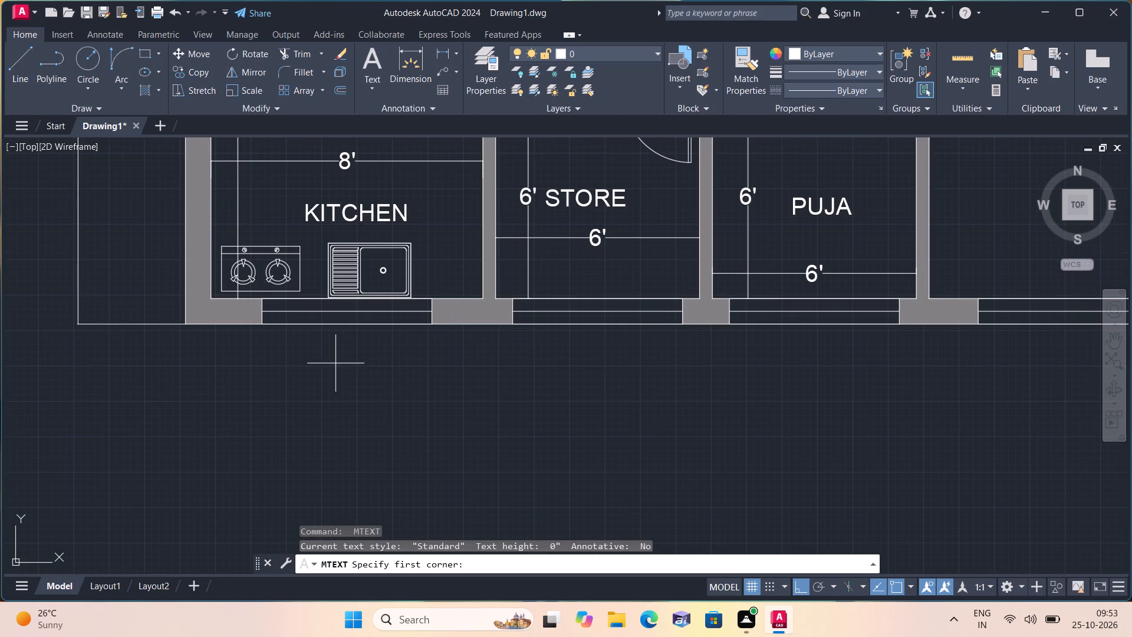
triple_click(335, 335)
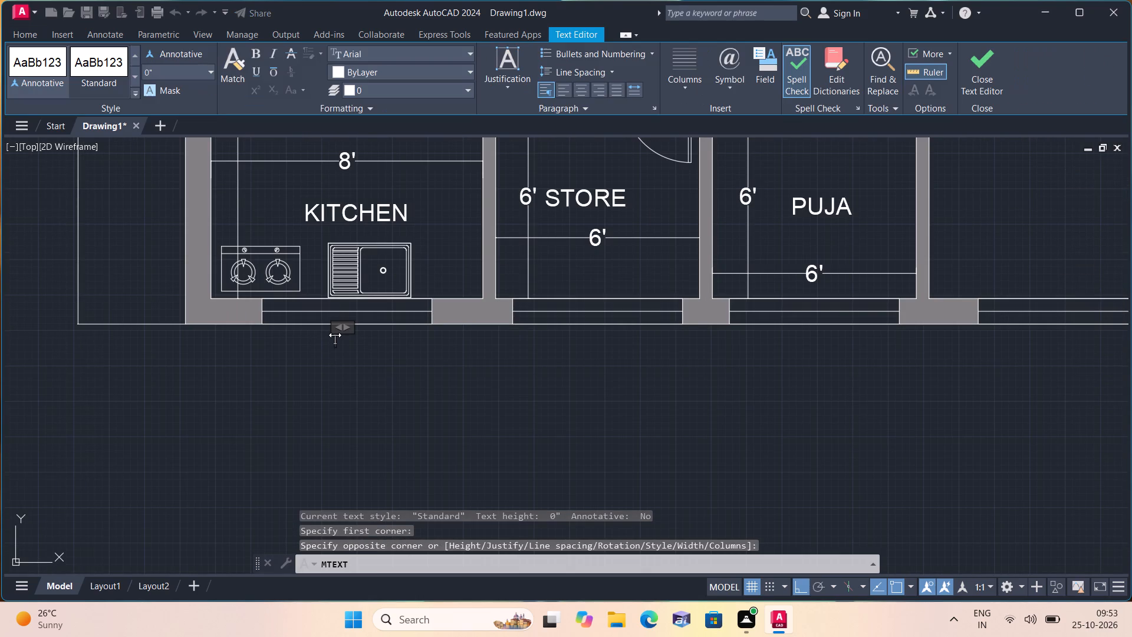
key("w")
left_click(294, 356)
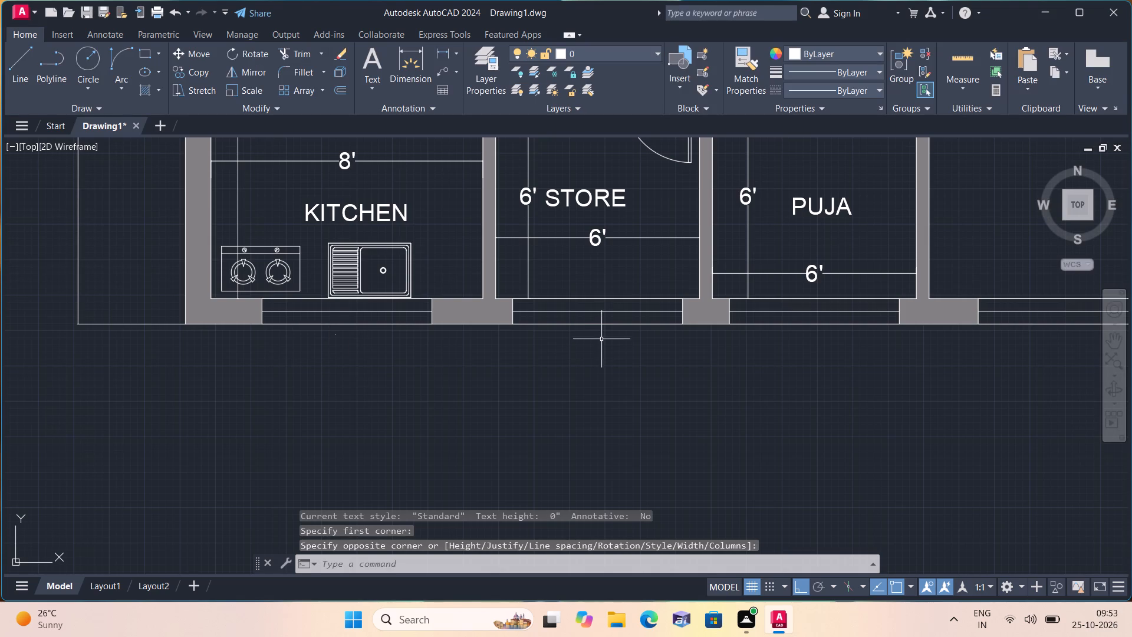
Add a multiline text label W outside the house, just below the store room's window.
key("space")
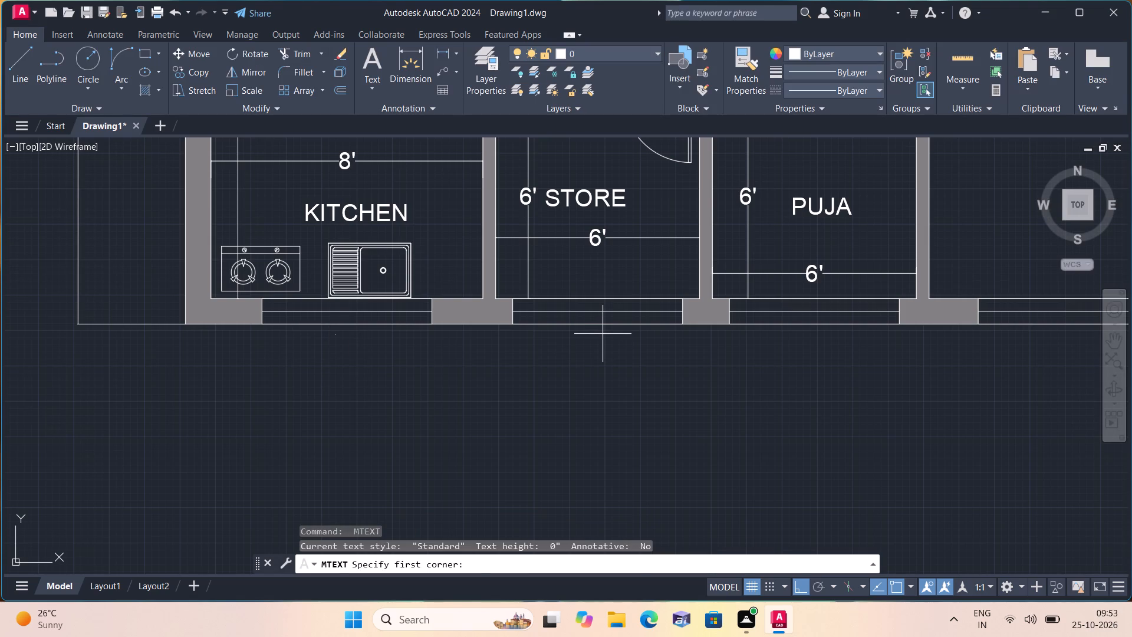
triple_click(603, 334)
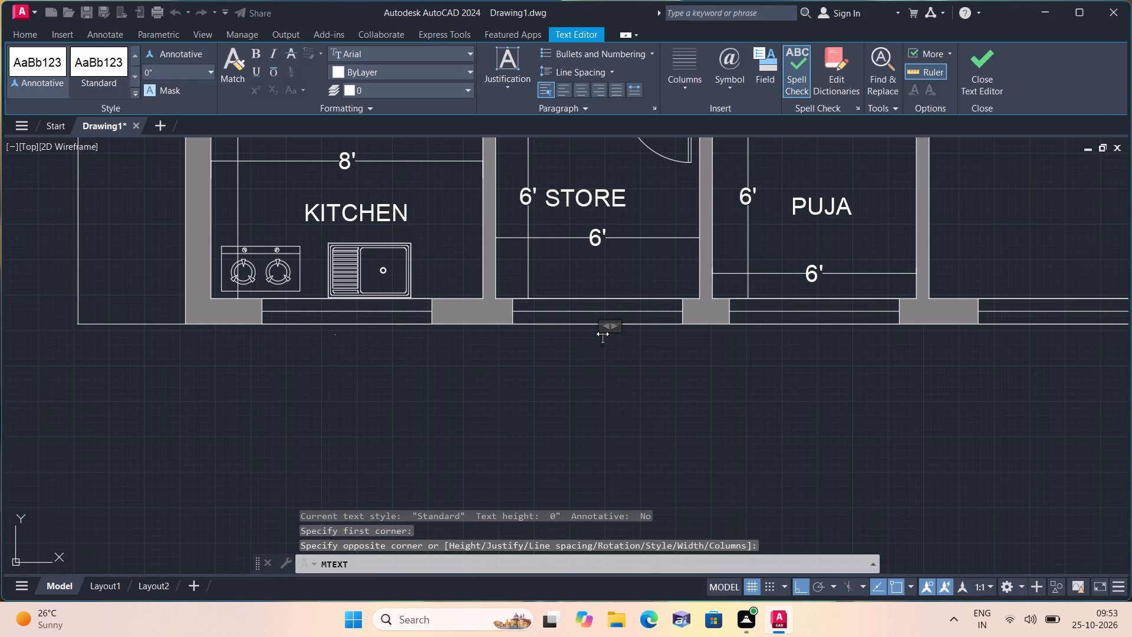
key("w")
left_click(543, 340)
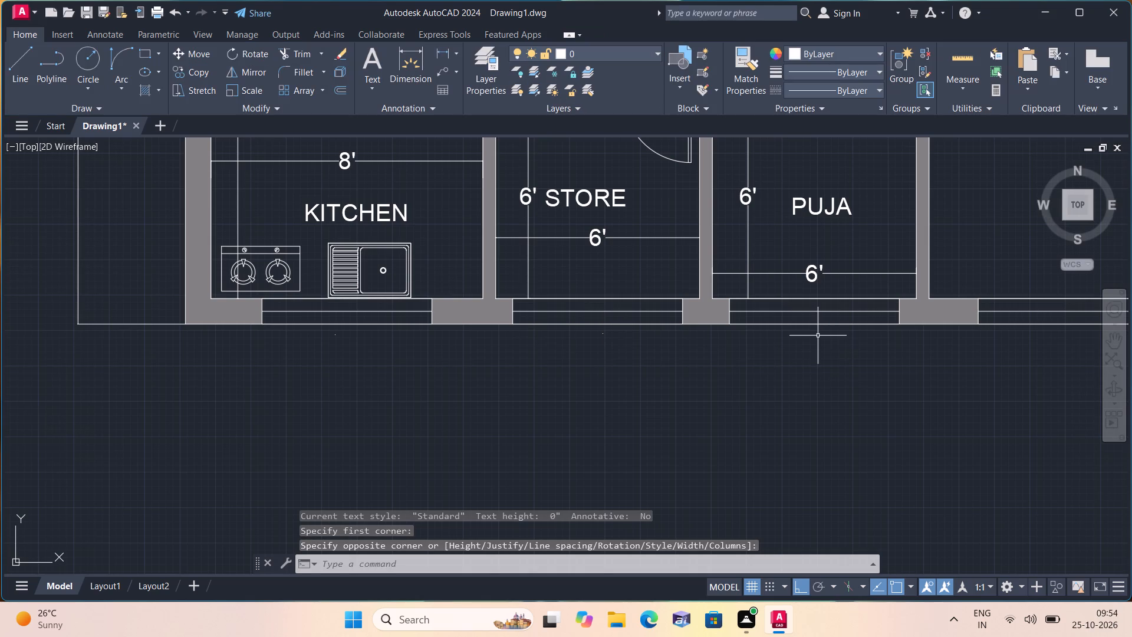
Add a multiline text label W outside the house, just below the puja room's window.
key("space")
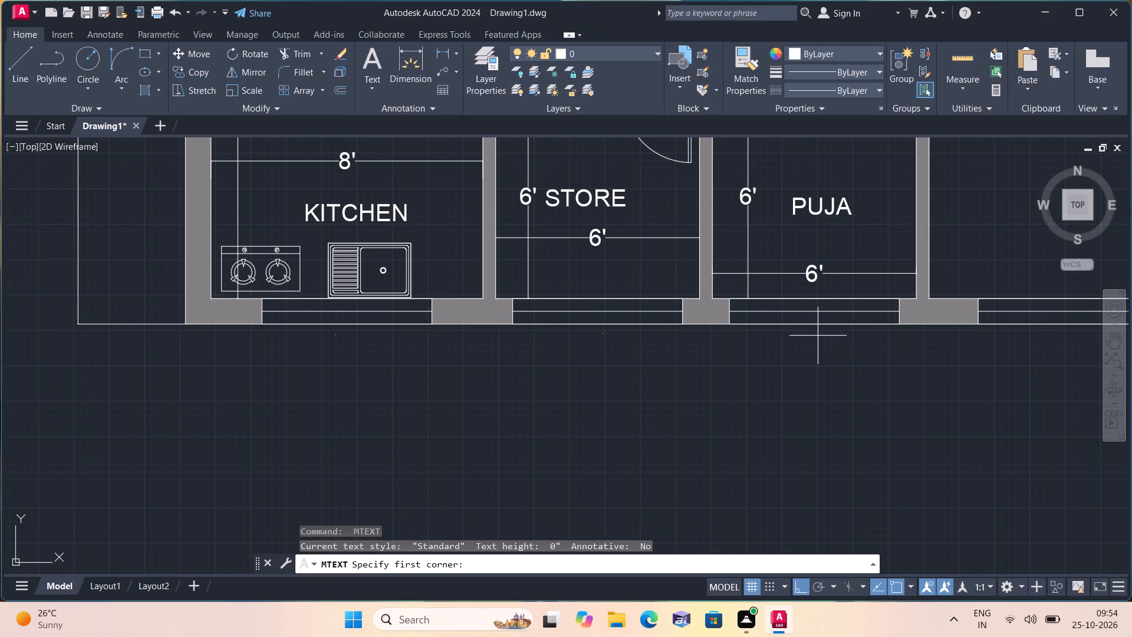
triple_click(818, 336)
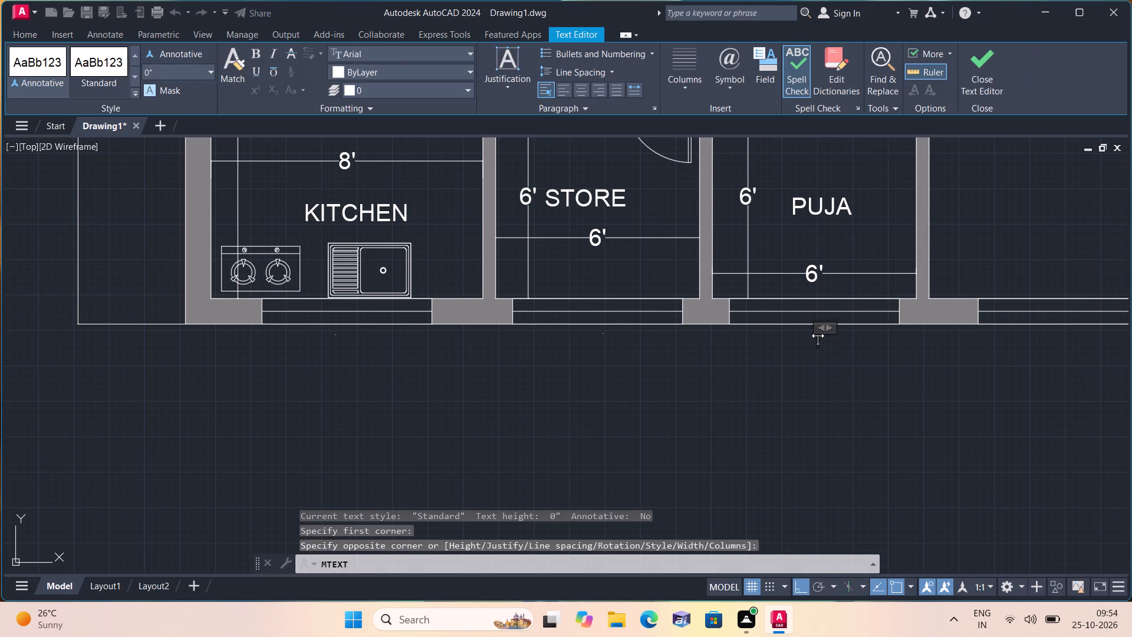
key("w")
left_click(717, 358)
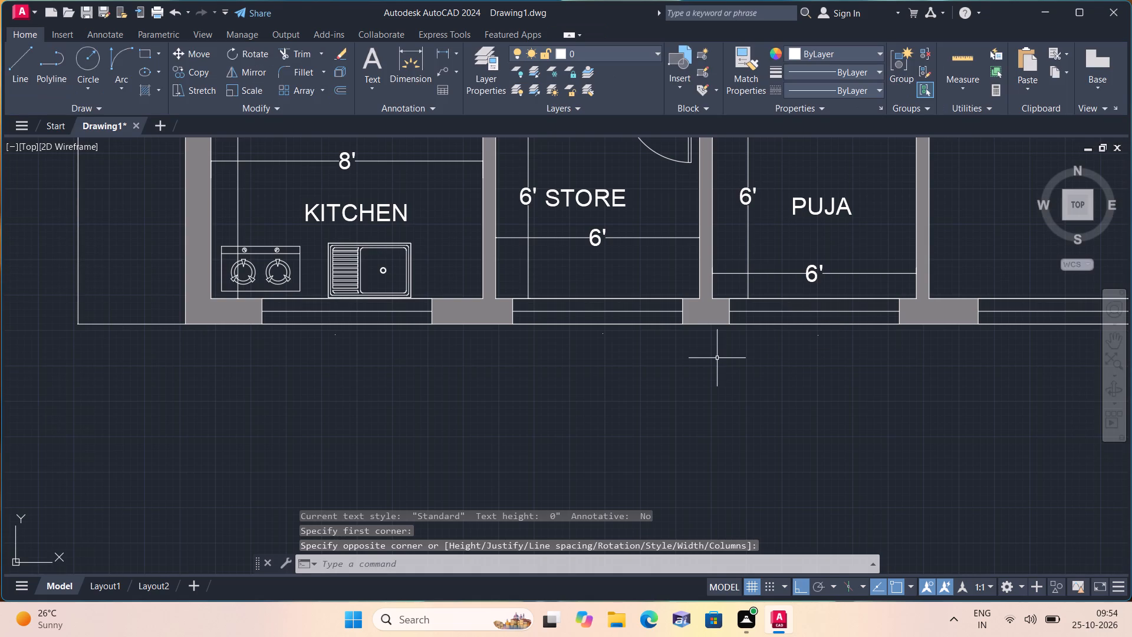
Add a multiline text label W1 outside the house, just below the great room window near the entrance door.
scroll(829, 329, "down", 1)
middle_click_drag(828, 327, 623, 318)
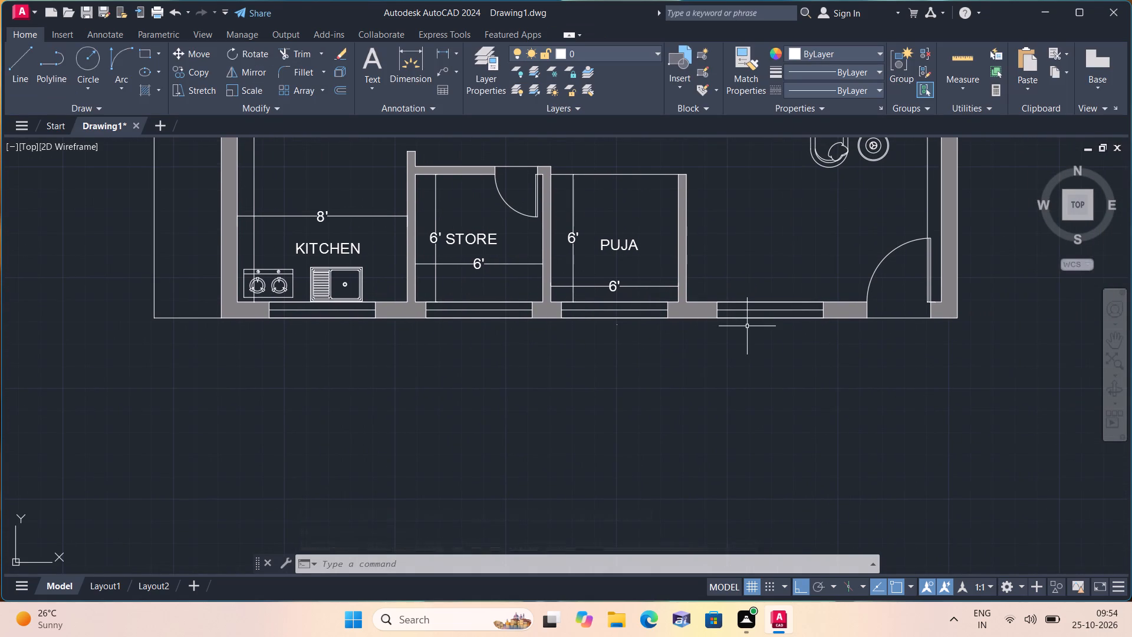
key("space")
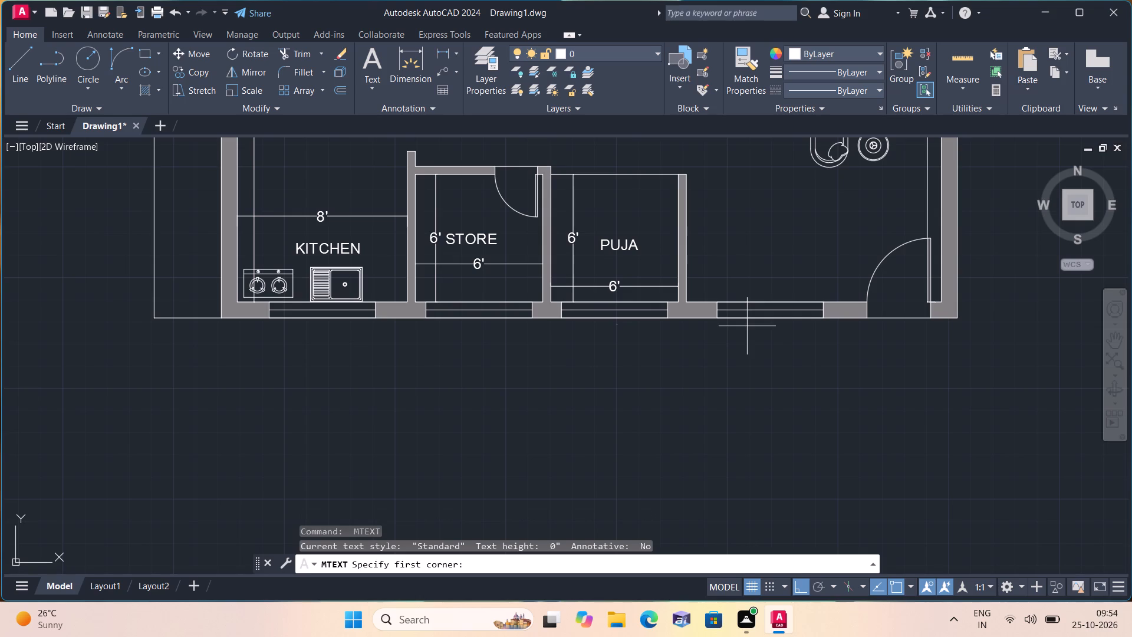
triple_click(747, 326)
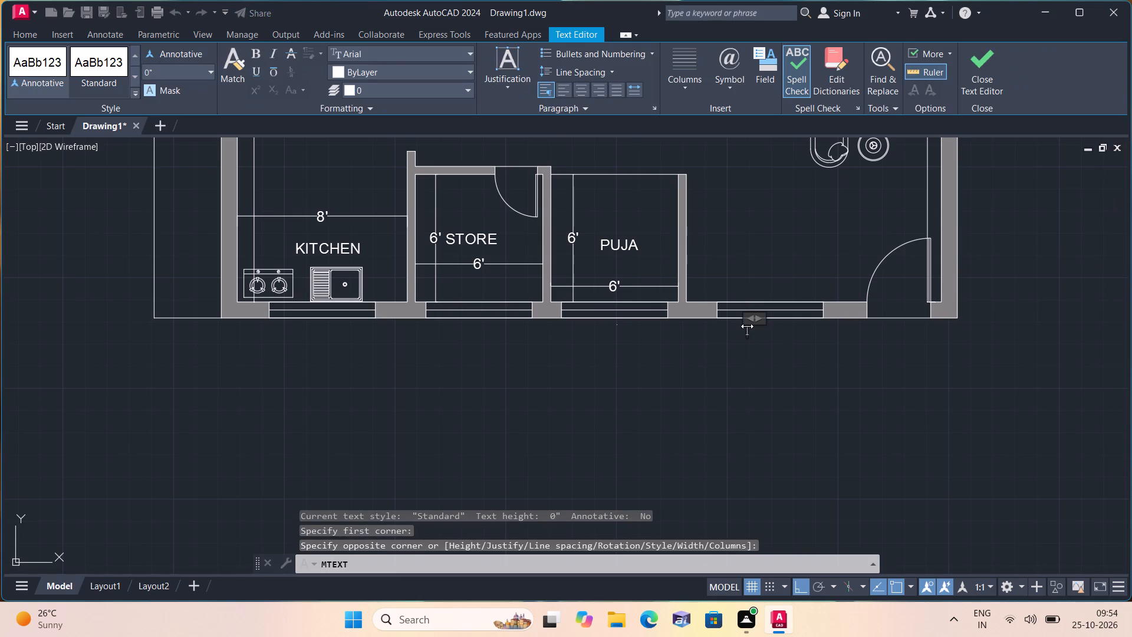
type("W1")
left_click(726, 362)
Add a multiline text label M.D in the main entrance door opening of the great room.
middle_click_drag(756, 310, 725, 318)
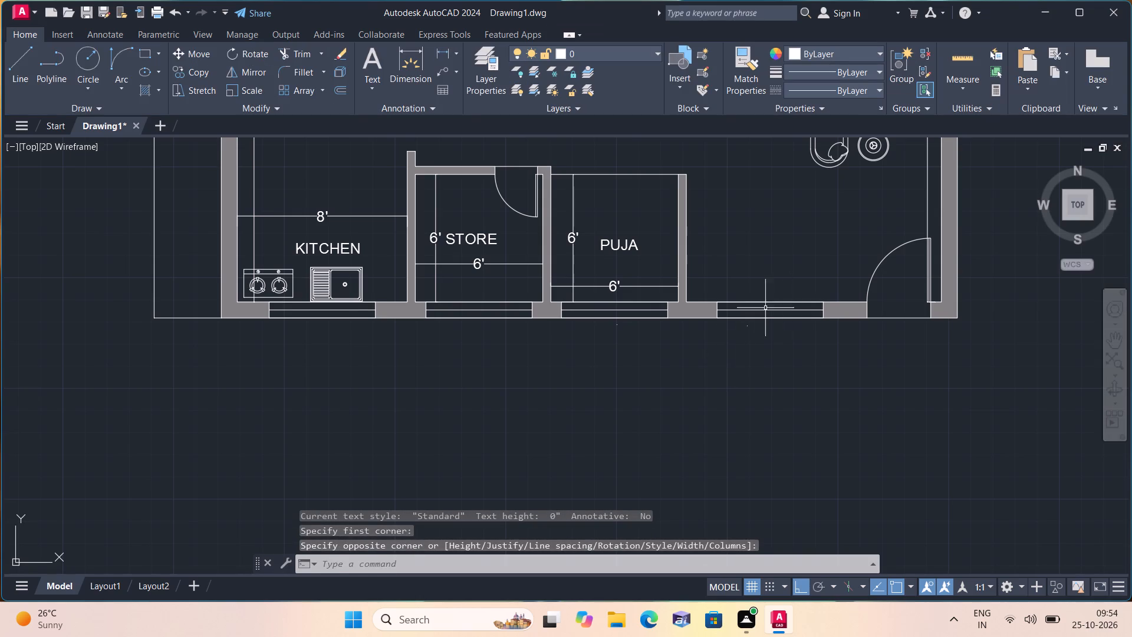
middle_click_drag(725, 318, 482, 366)
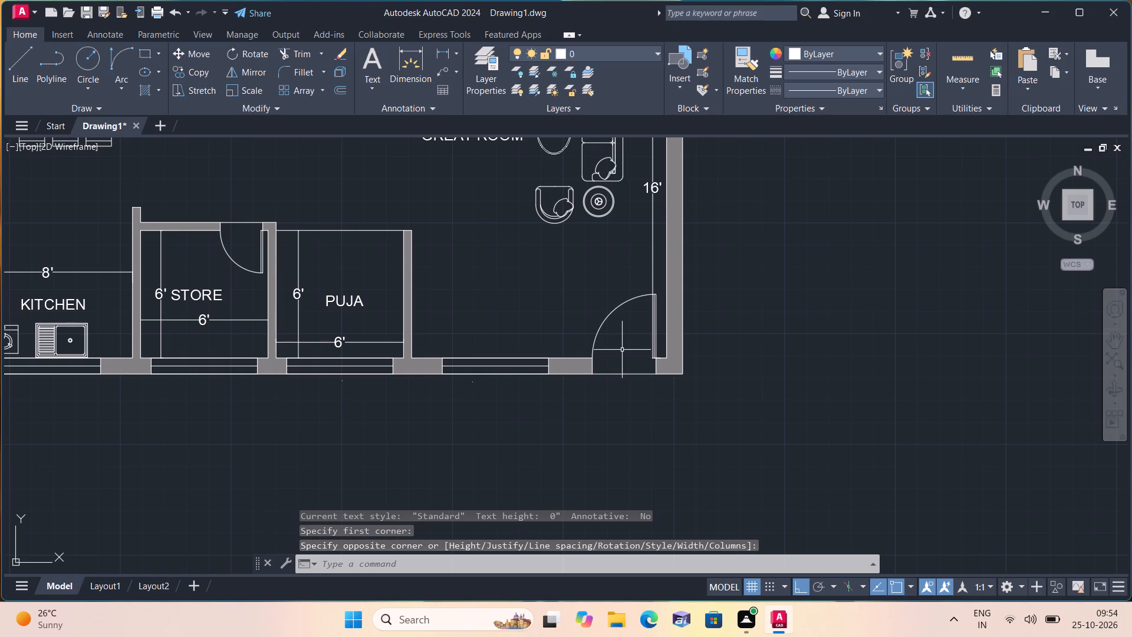
key("space")
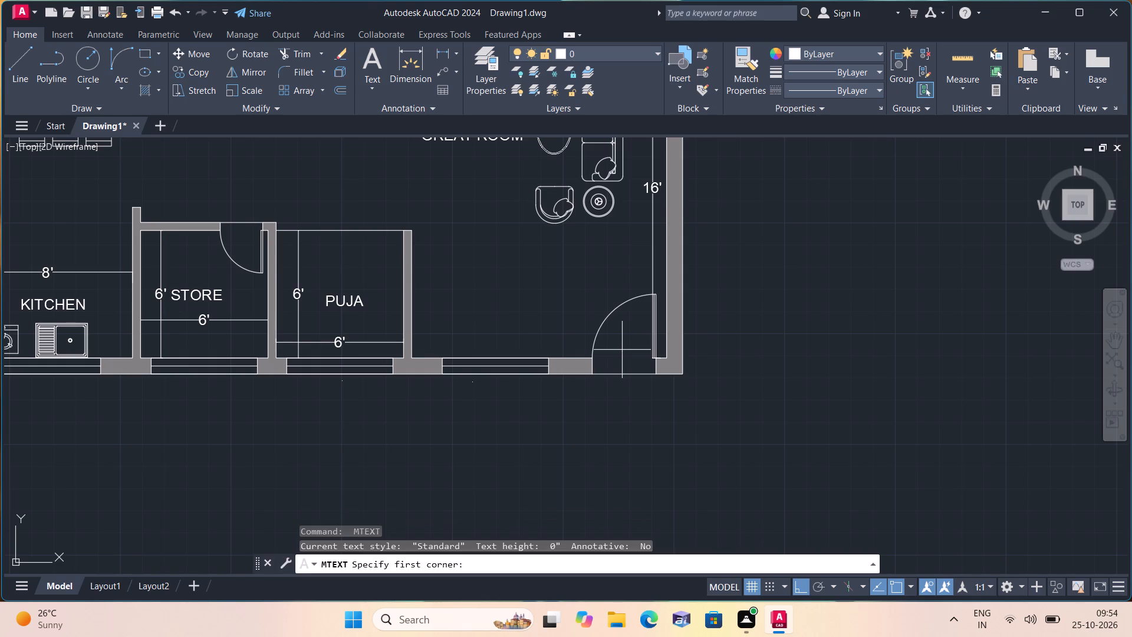
double_click(622, 359)
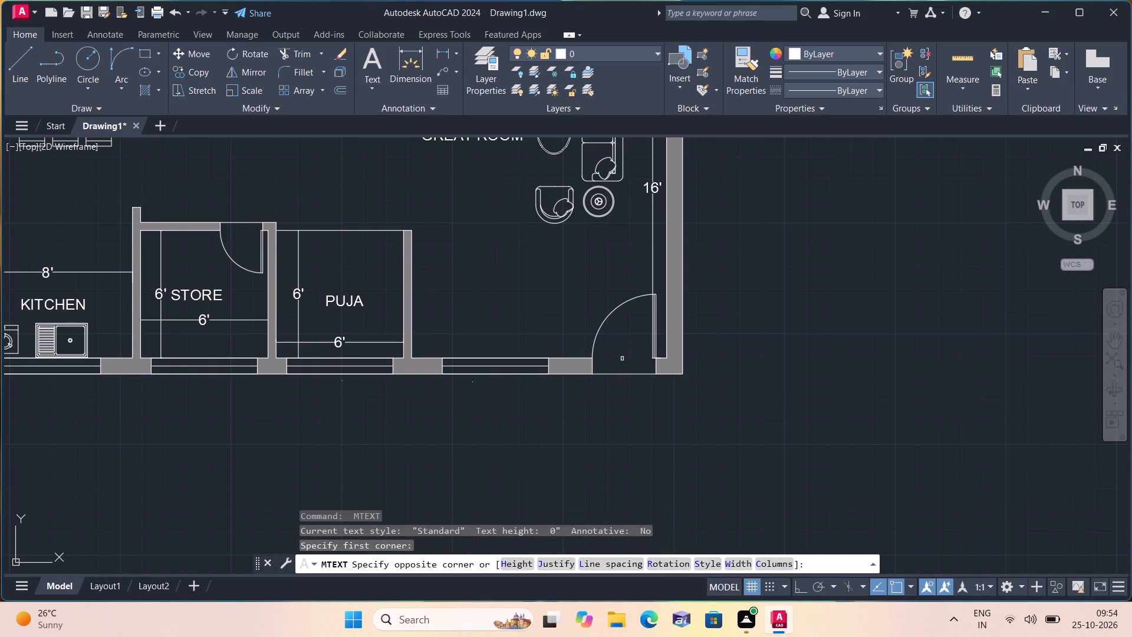
left_click(622, 359)
key("m")
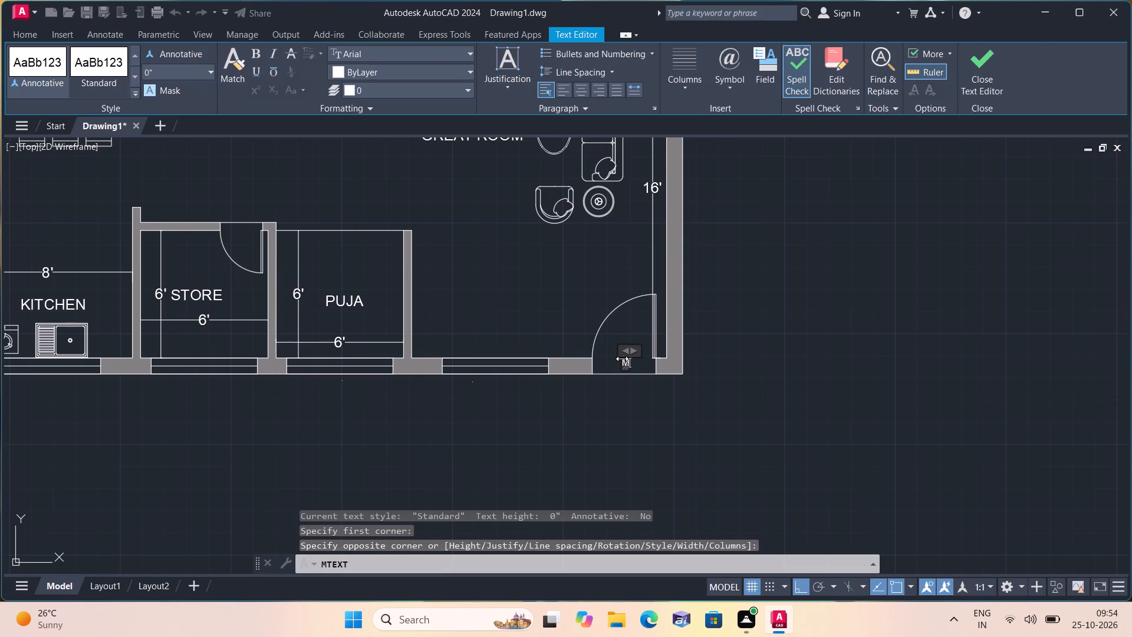
key("period")
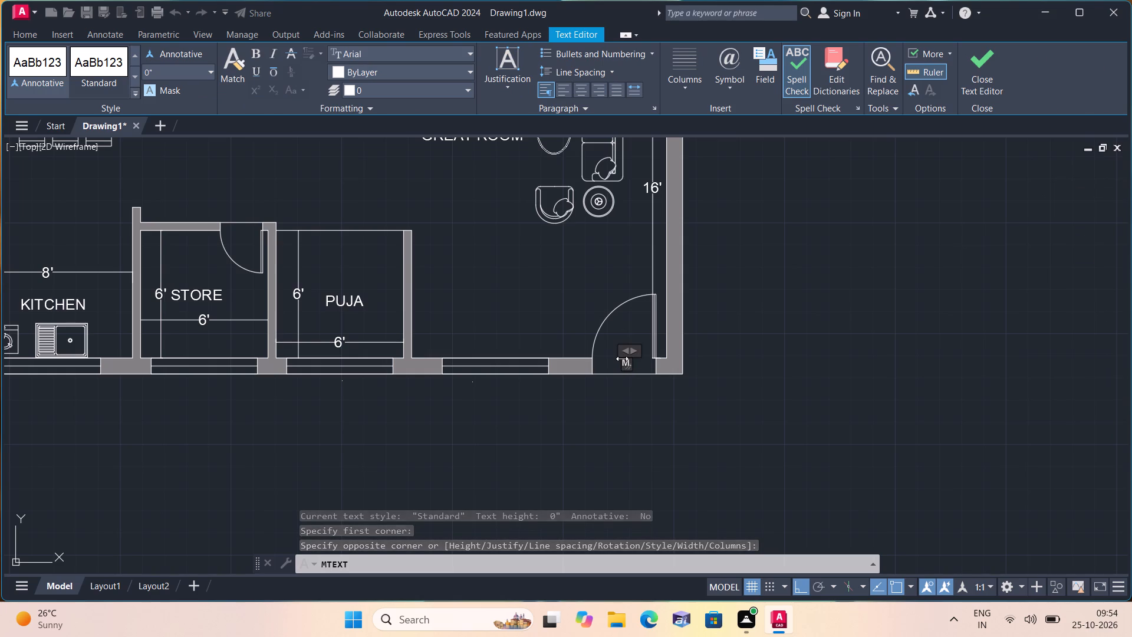
key("d")
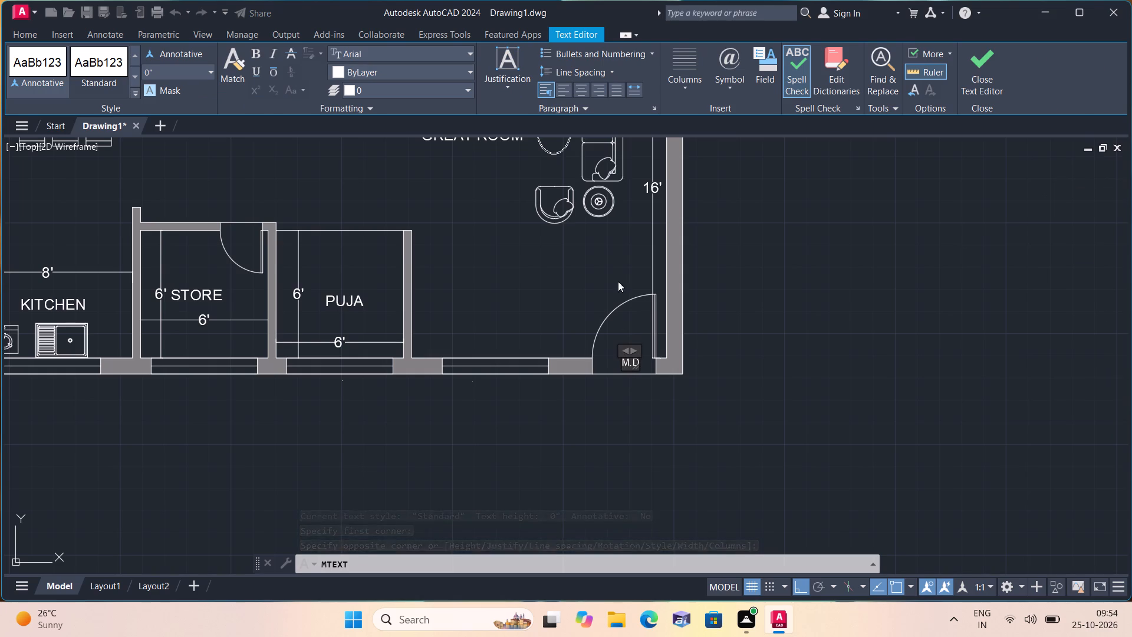
left_click(588, 265)
Add a multiline text label V outside the outer wall, beside the window of the 8' by 6' bath above the great room.
middle_click_drag(580, 284, 585, 462)
scroll(615, 323, "down", 1)
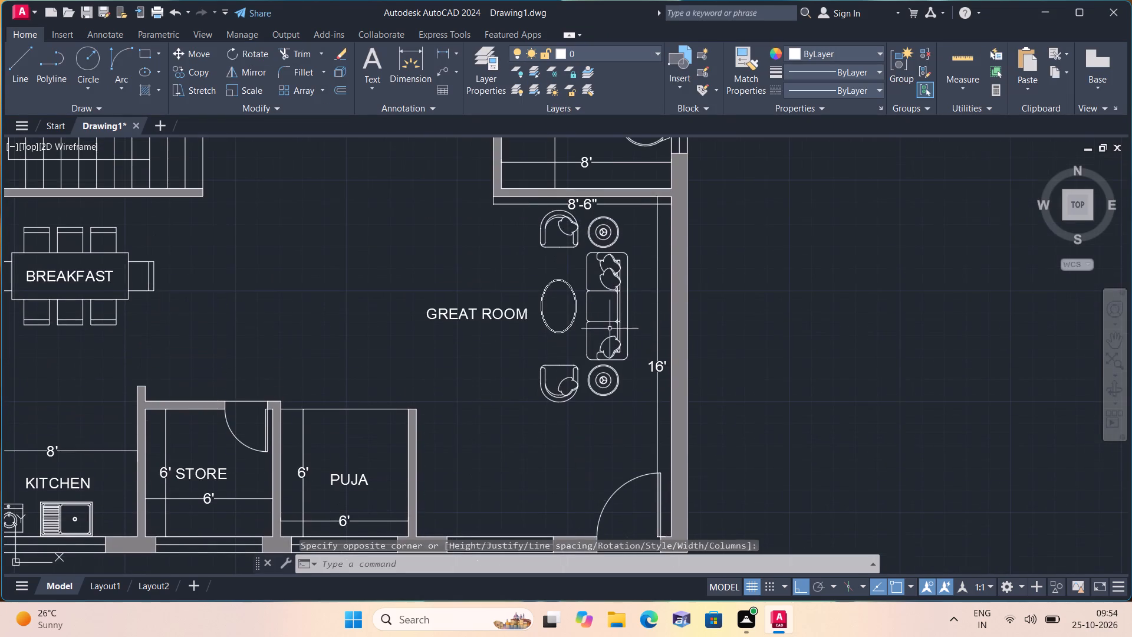
scroll(616, 322, "down", 1)
scroll(646, 224, "up", 2)
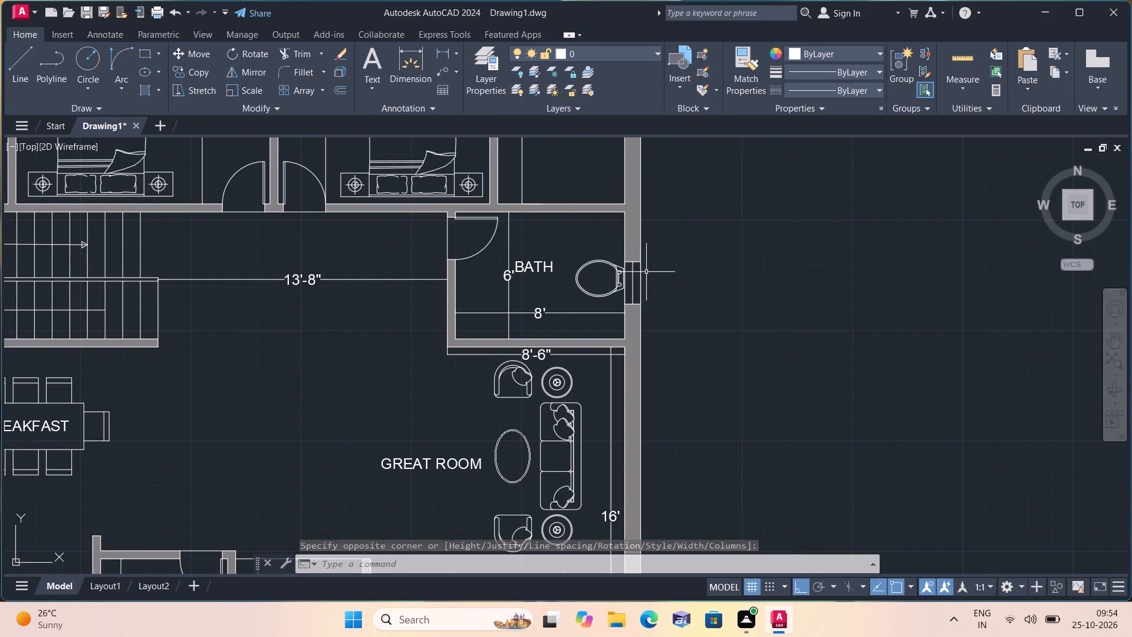
key("space")
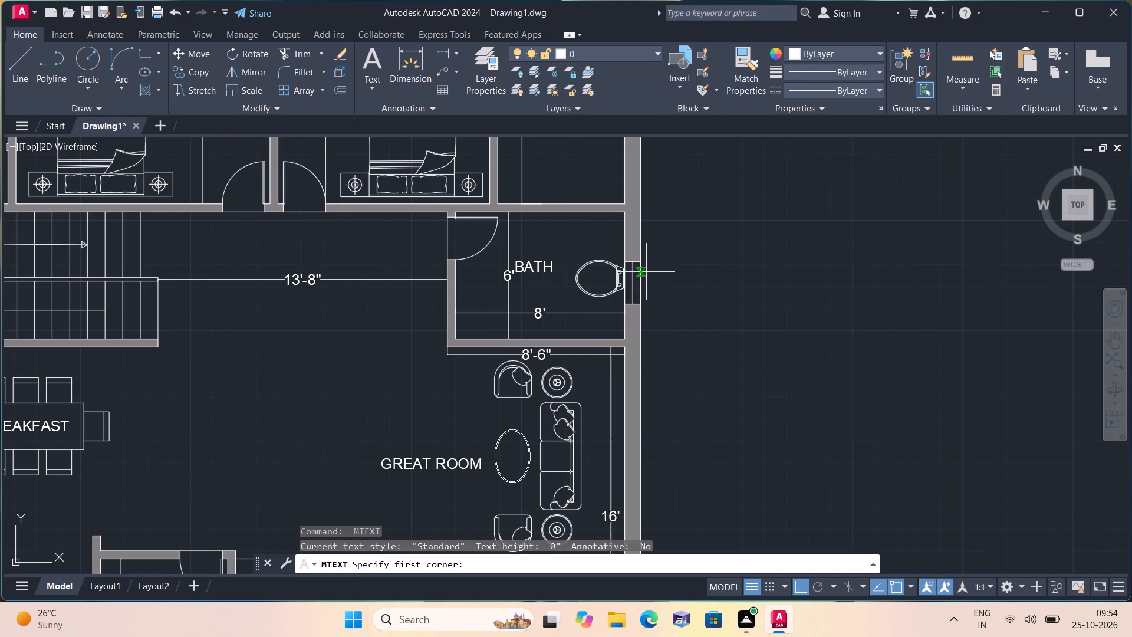
left_click(645, 282)
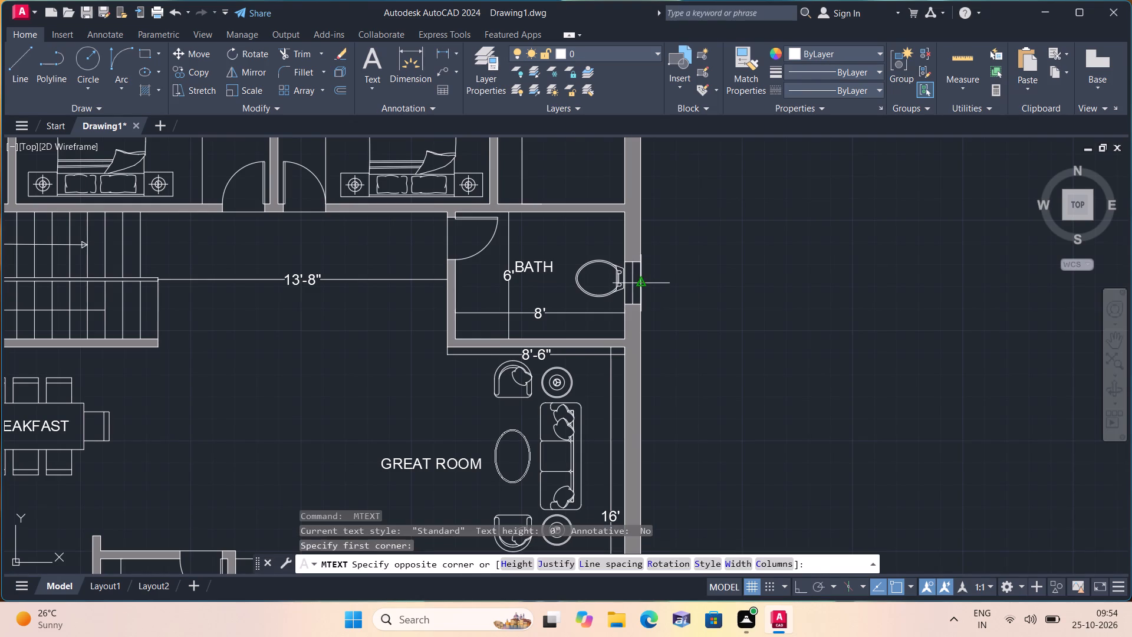
double_click(645, 282)
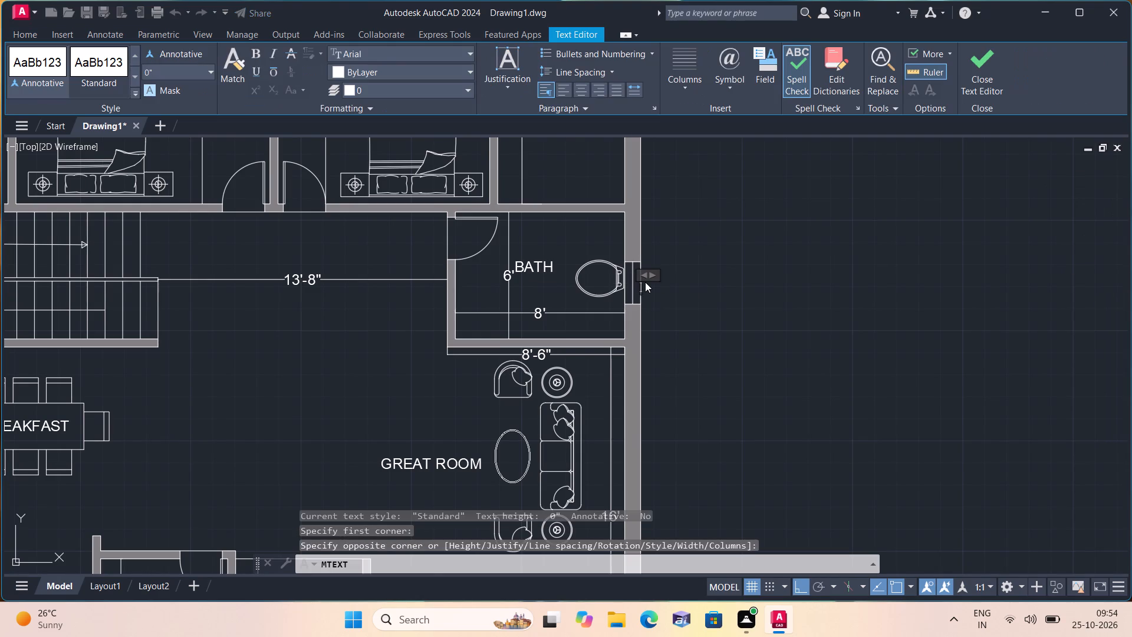
key("v")
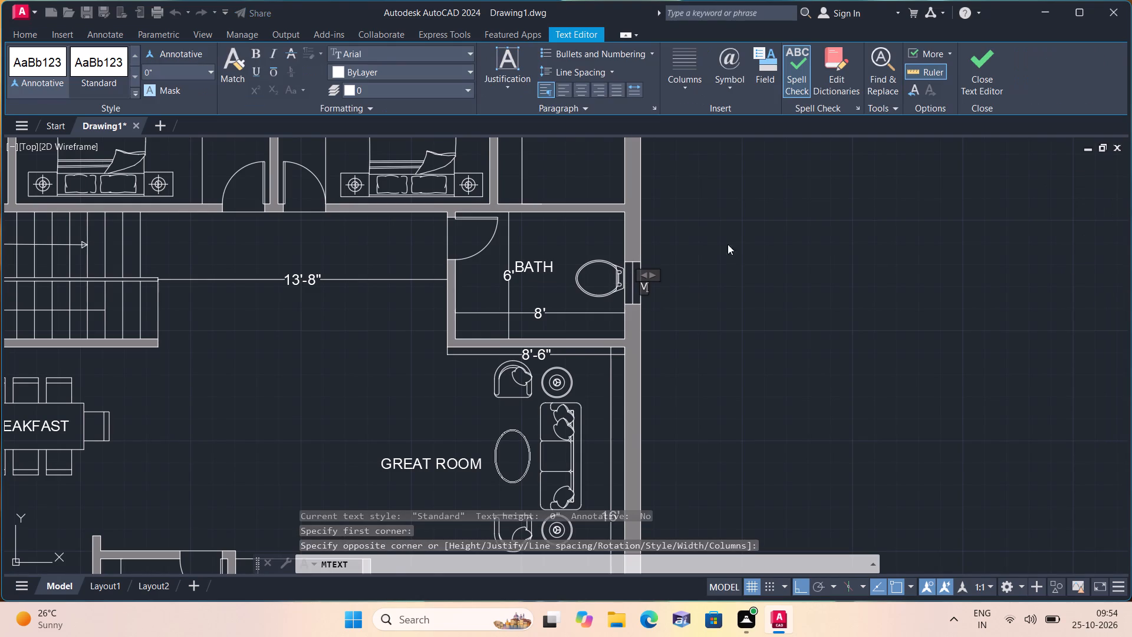
left_click(722, 233)
Add a multiline text label V outside the outer wall, beside the window of the bath adjoining the kid's bedroom.
middle_click_drag(719, 236, 742, 443)
scroll(718, 238, "down", 1)
scroll(703, 376, "up", 3)
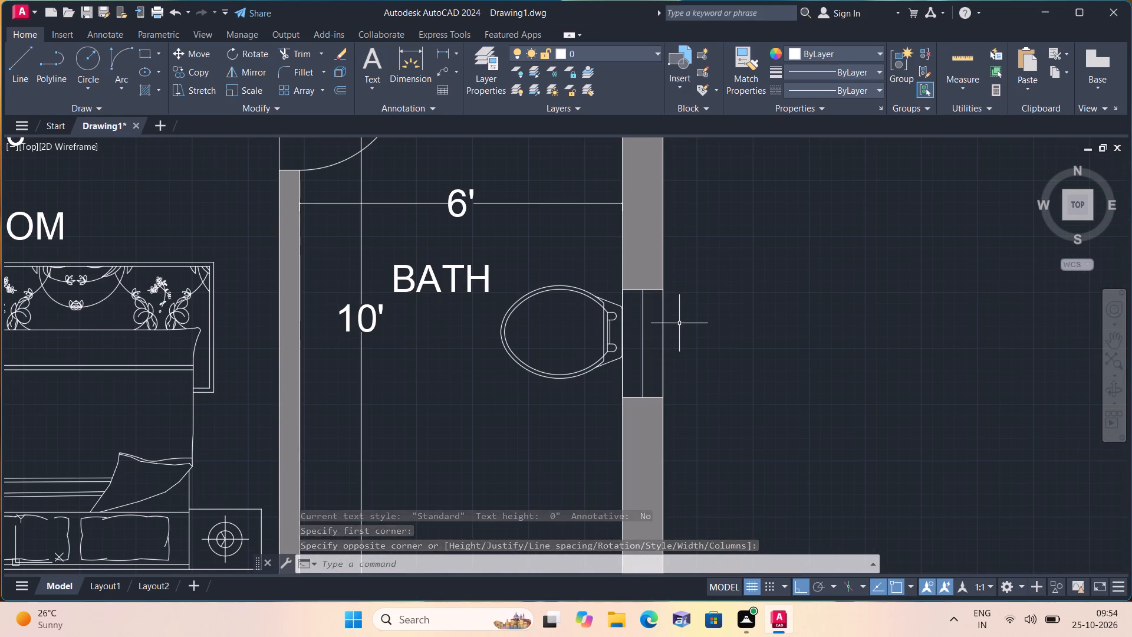
key("space")
triple_click(693, 325)
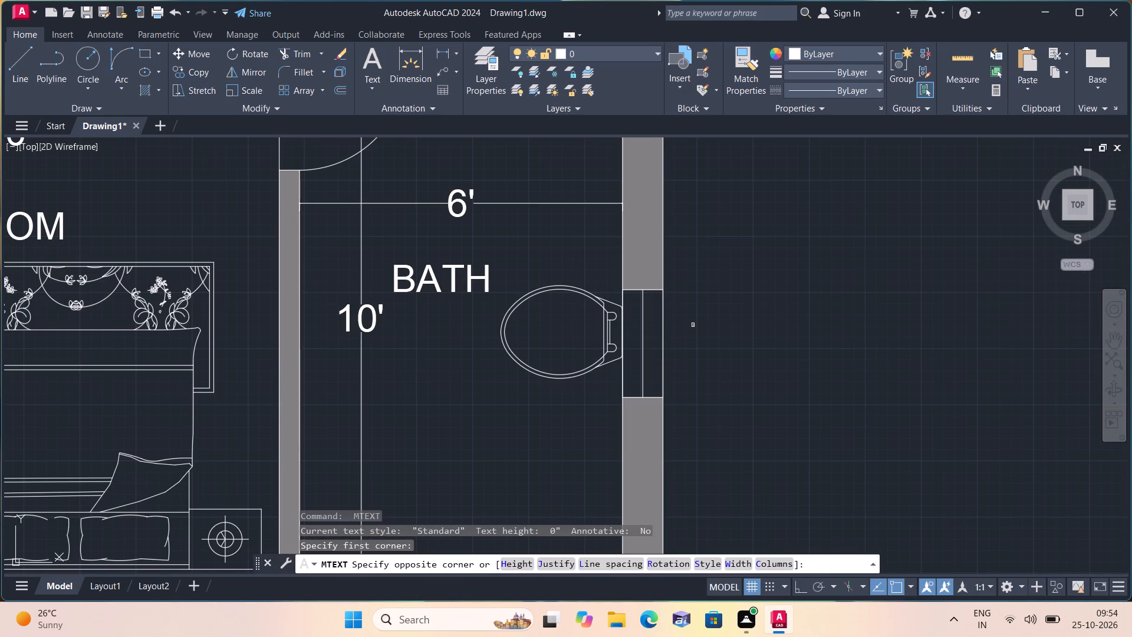
key("v")
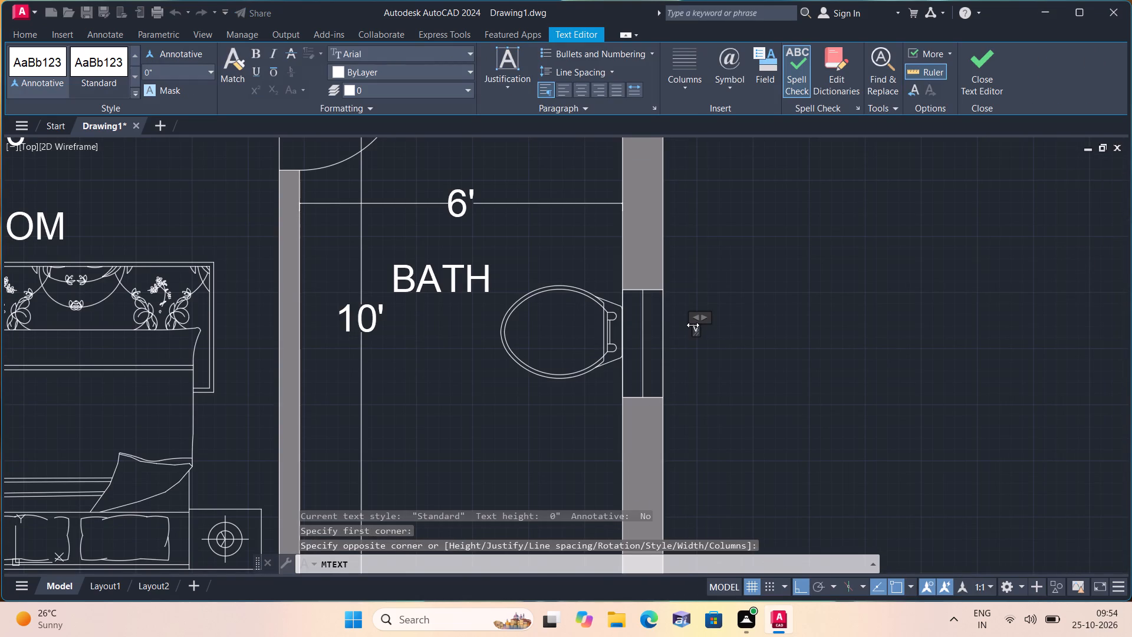
left_click(696, 360)
Add the multiline text title EAST FACING HOUSE above the overall 35' dimension over the bedrooms.
scroll(699, 362, "down", 1)
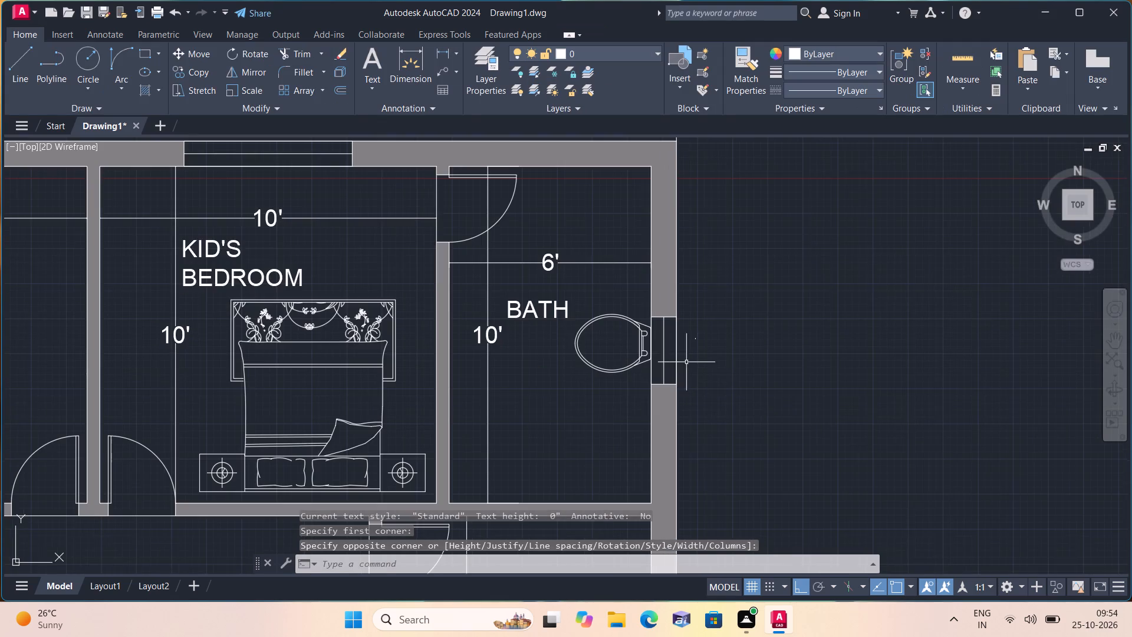
scroll(481, 264, "down", 1)
middle_click_drag(481, 264, 815, 428)
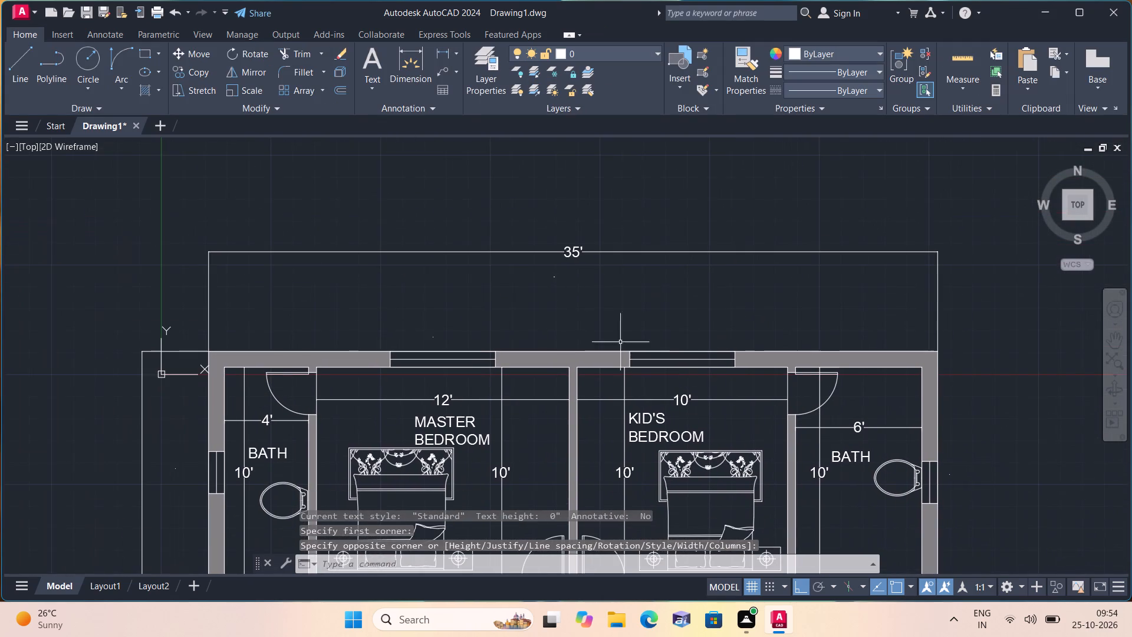
middle_click_drag(495, 205, 522, 272)
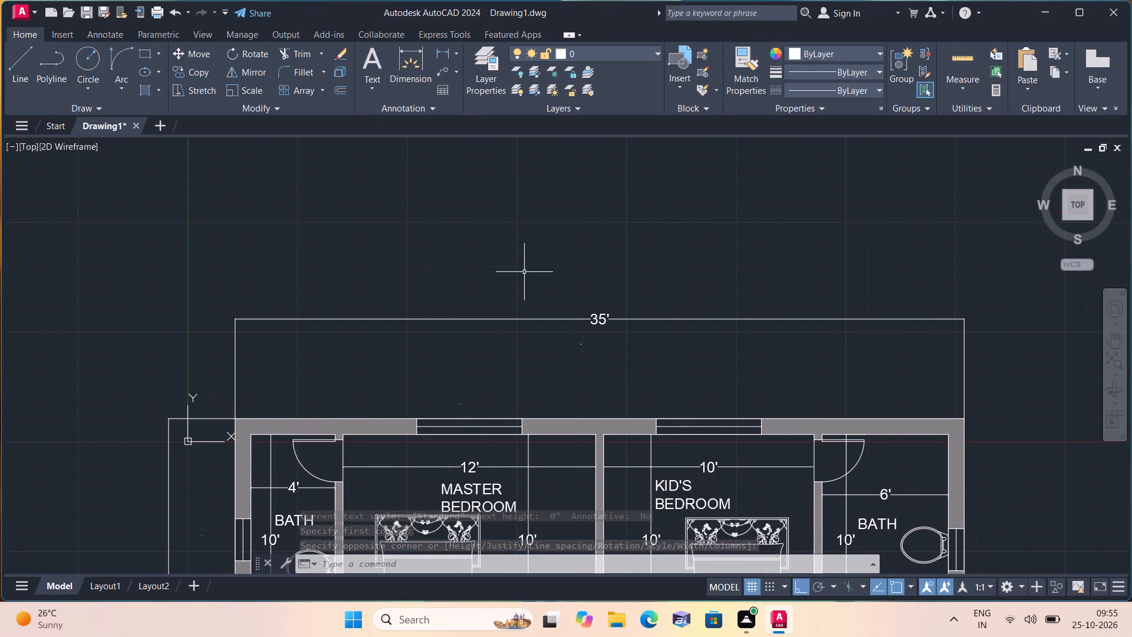
key("space")
triple_click(524, 272)
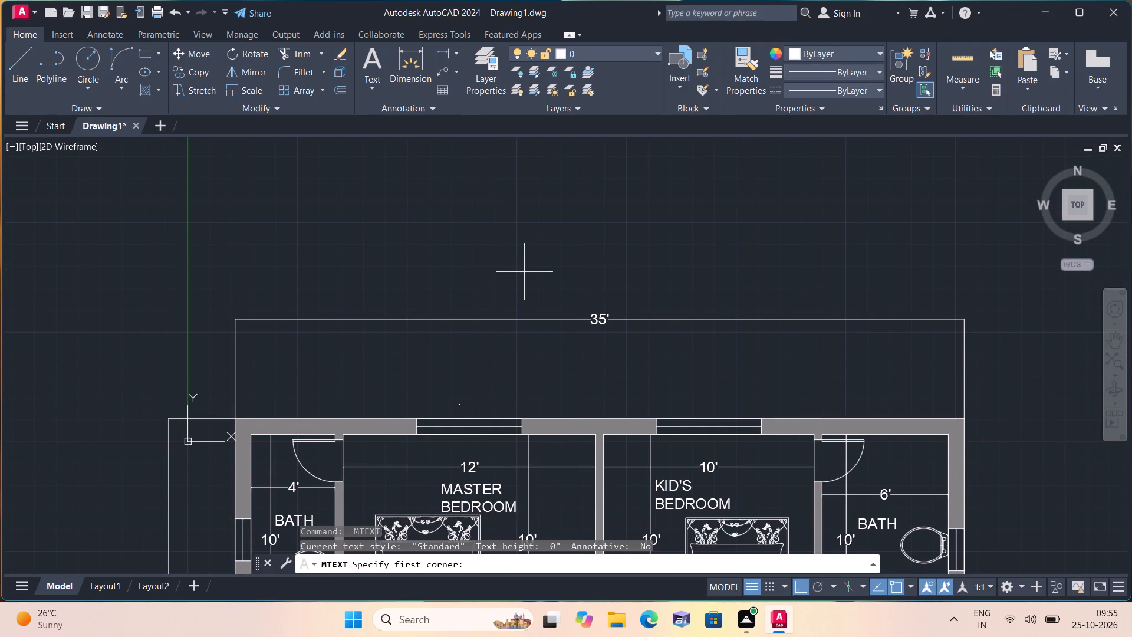
type("EAST FA")
type("CING HOUSE")
left_click(491, 227)
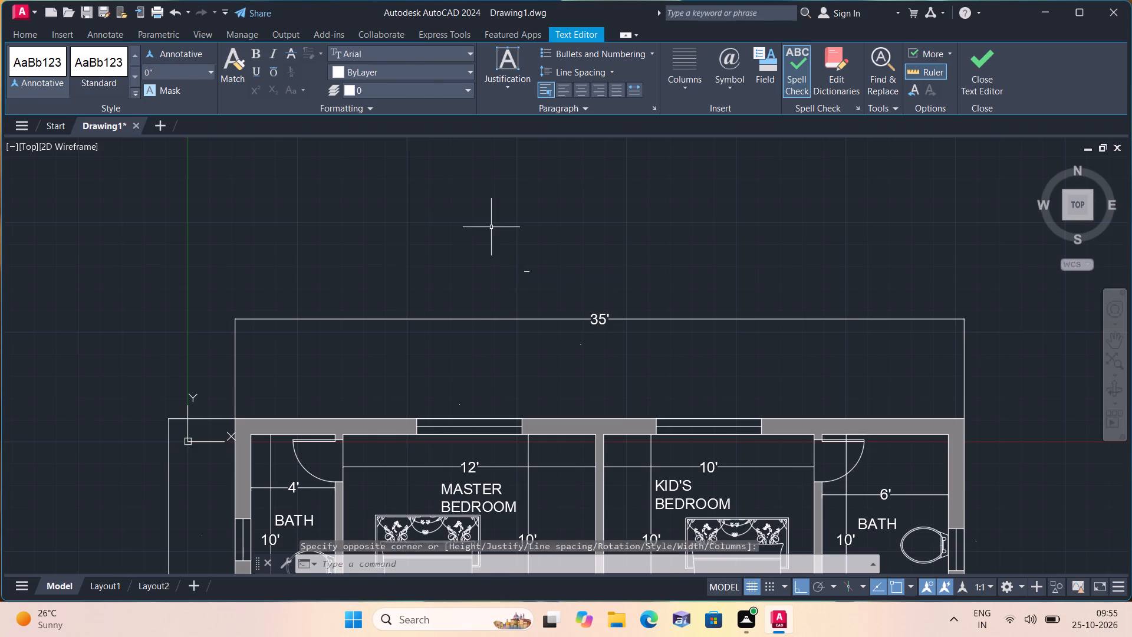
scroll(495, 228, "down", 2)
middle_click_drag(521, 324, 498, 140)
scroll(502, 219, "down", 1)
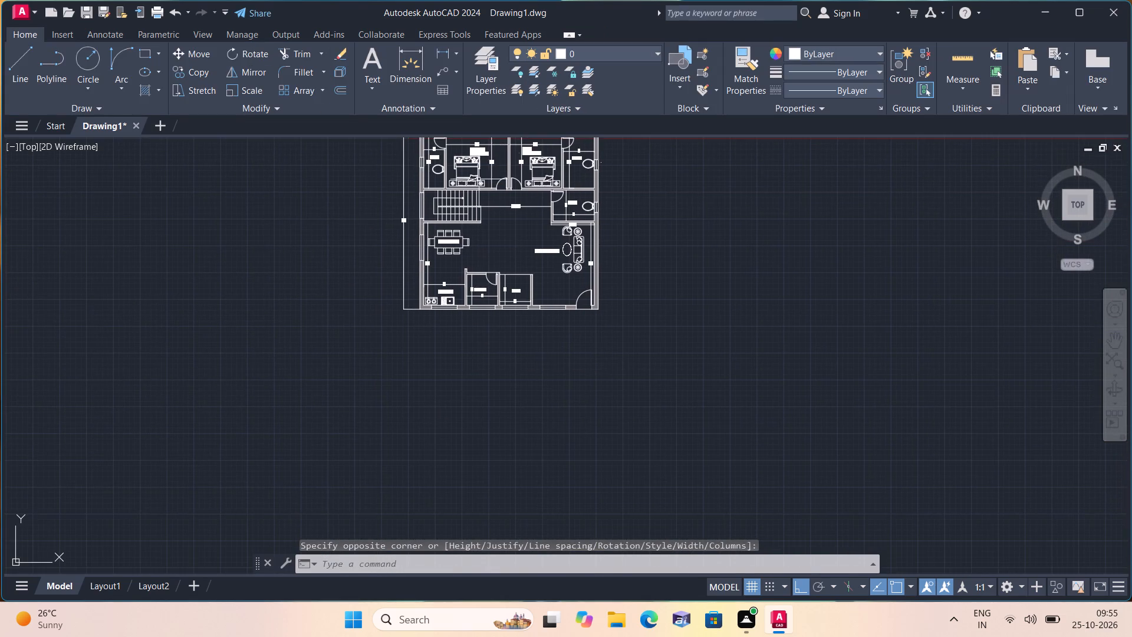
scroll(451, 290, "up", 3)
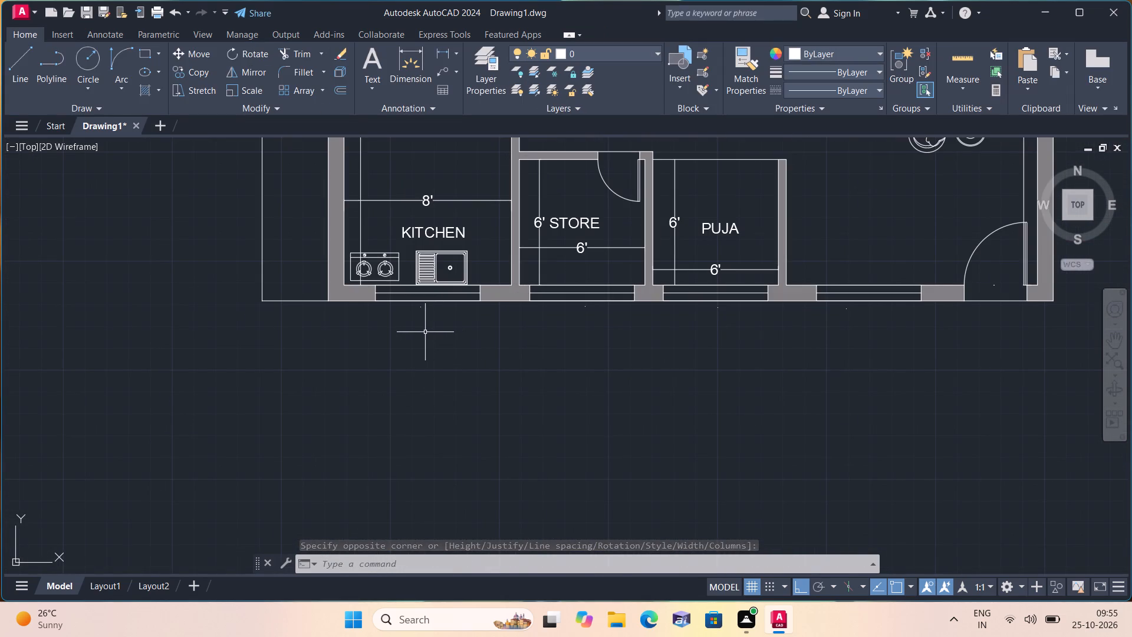
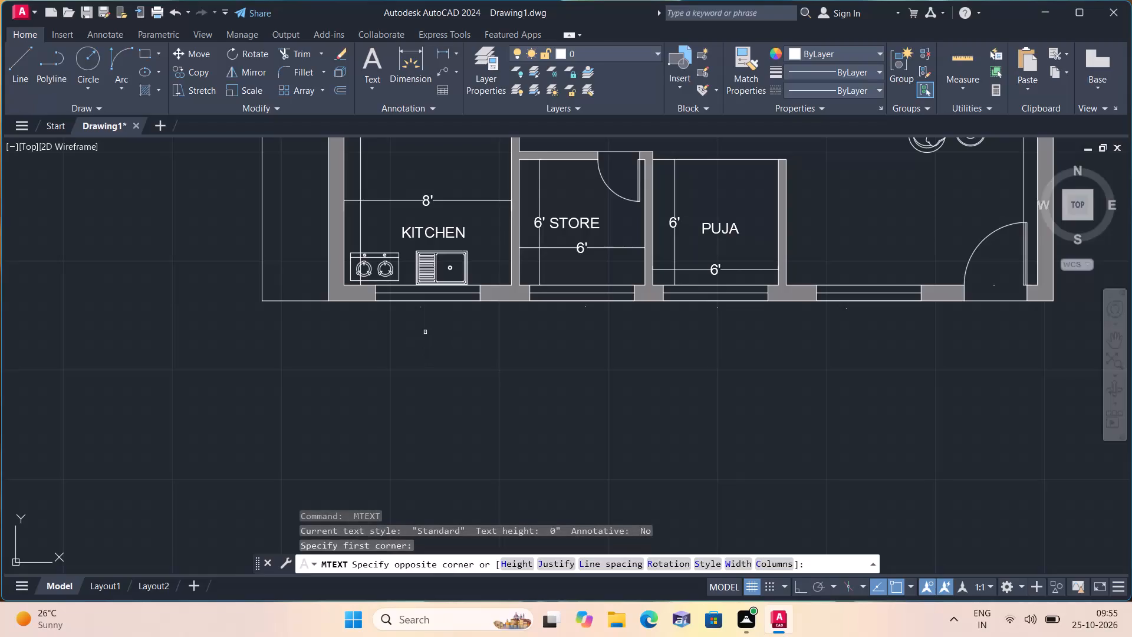
Add the multiline text title GROUND FLOOR PLAN below the kitchen's outer wall.
left_click(425, 333)
type("GROUND")
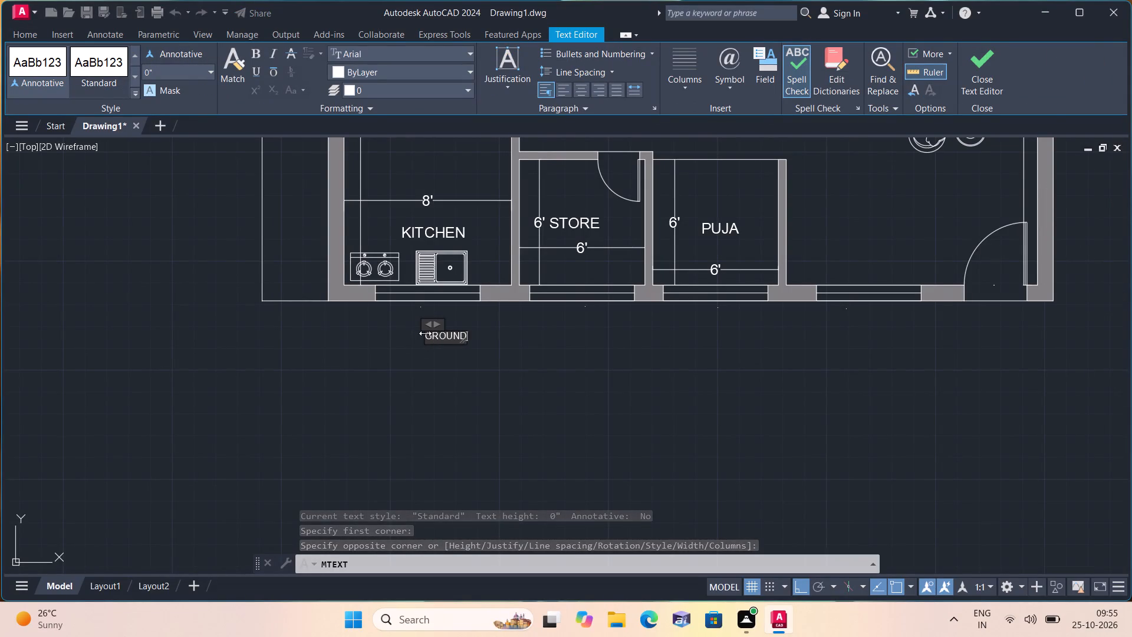
key("space")
type("FLOOR")
key("space")
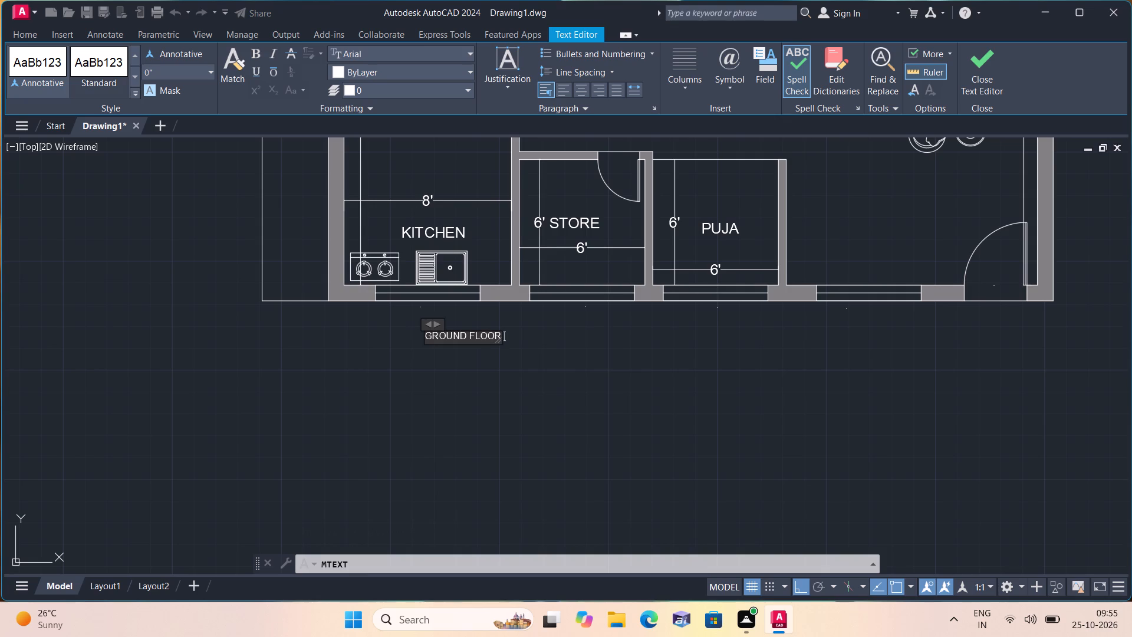
type("PLAN")
left_click(423, 385)
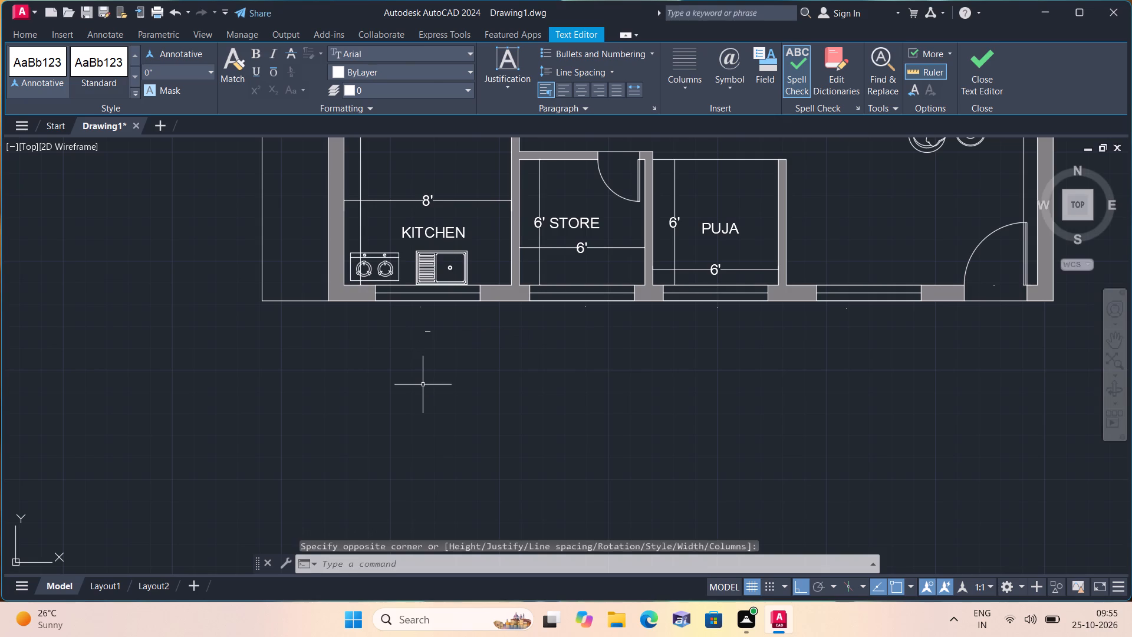
Add the multiline text note TOTAL BUILDUP AREA=1225sqft beneath the GROUND FLOOR PLAN title.
key("space")
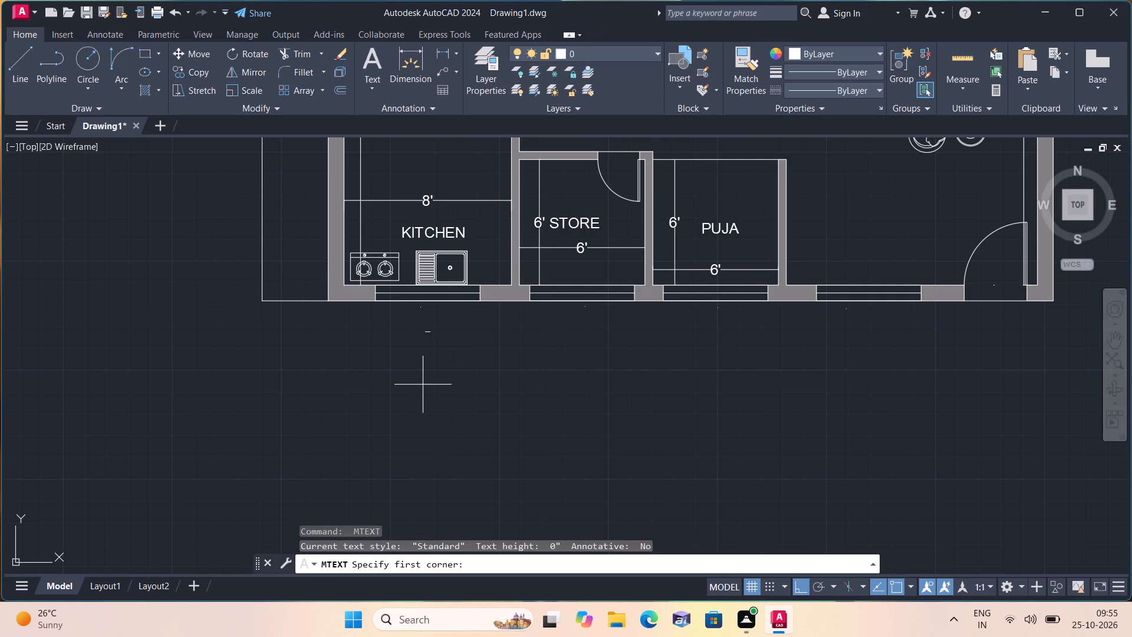
triple_click(423, 385)
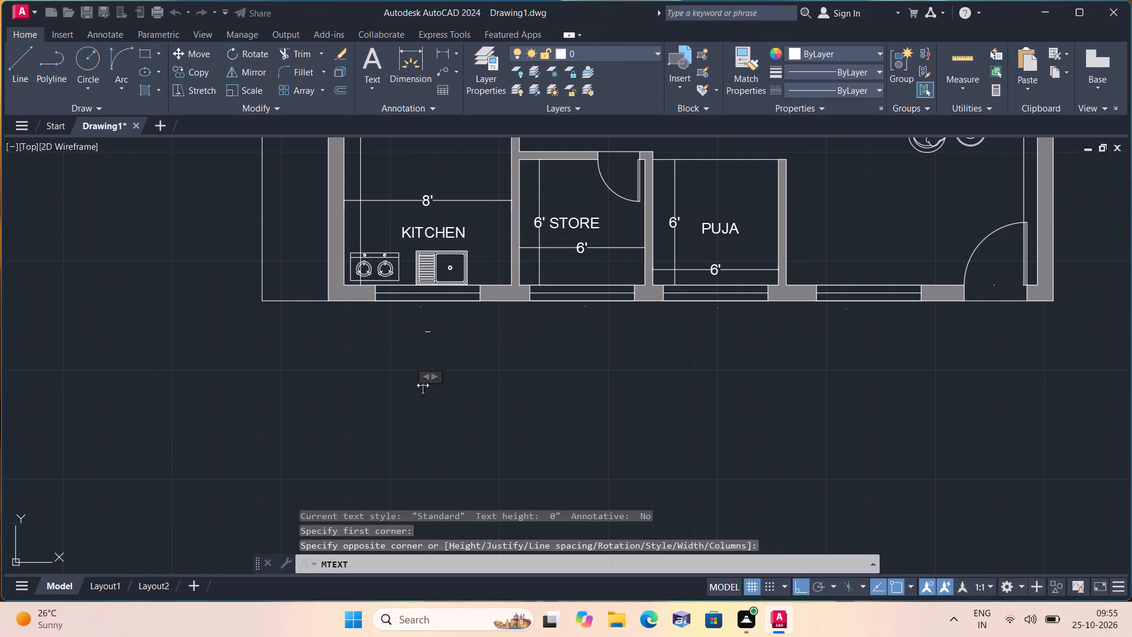
type("TOTA")
type("L")
key("space")
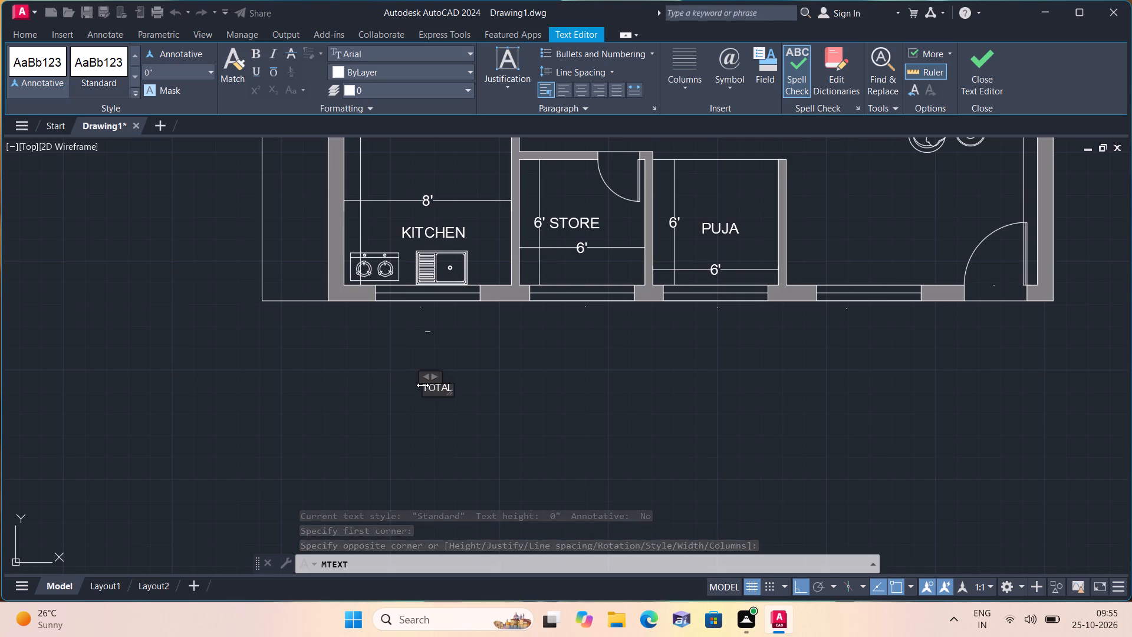
type("BUIL")
key("d")
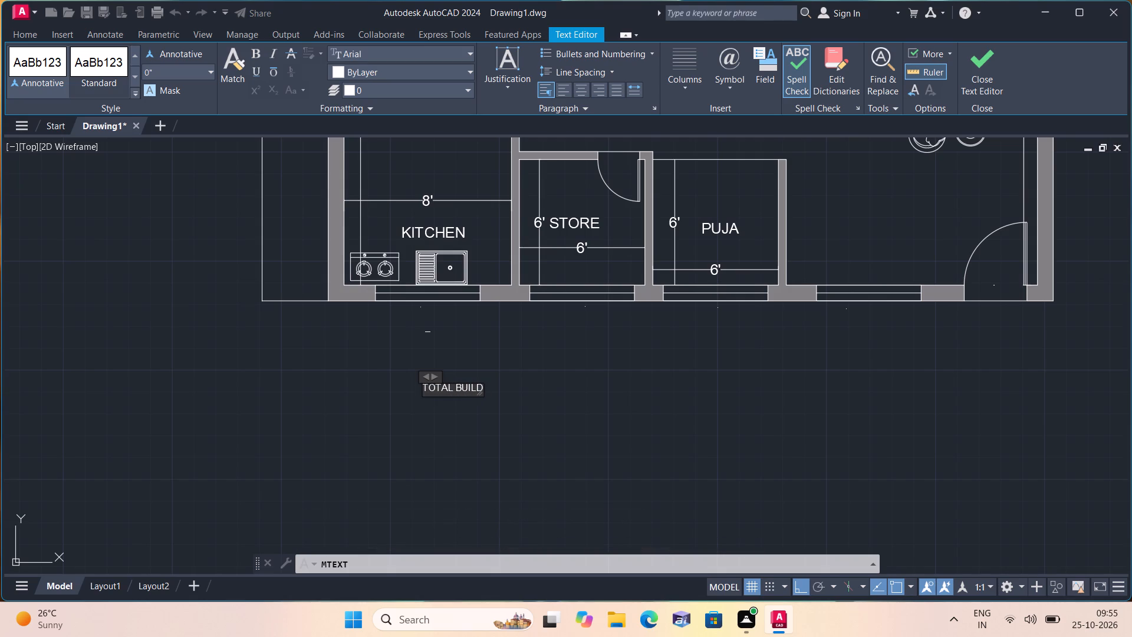
type("UP")
key("space")
type("AREA")
key("equal")
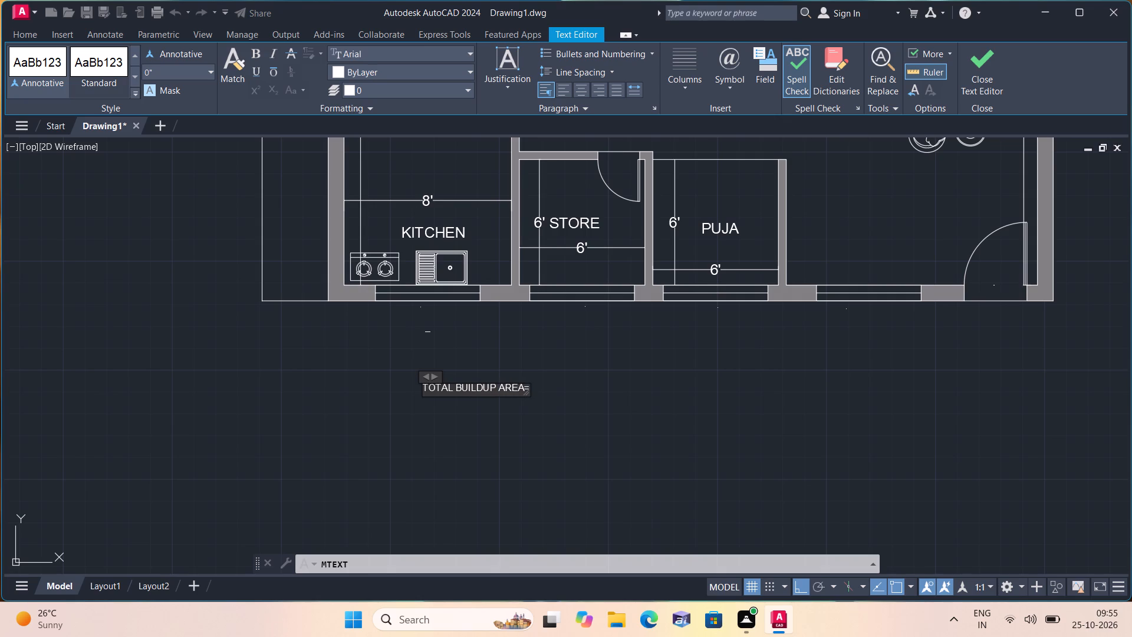
type("1225")
key("s")
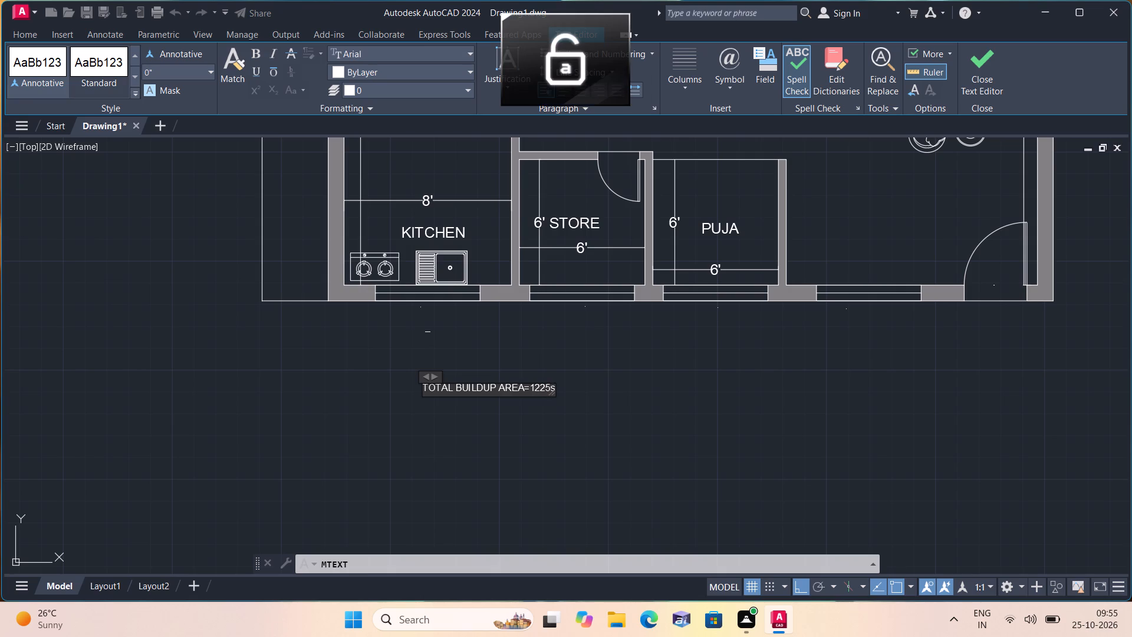
type("qft")
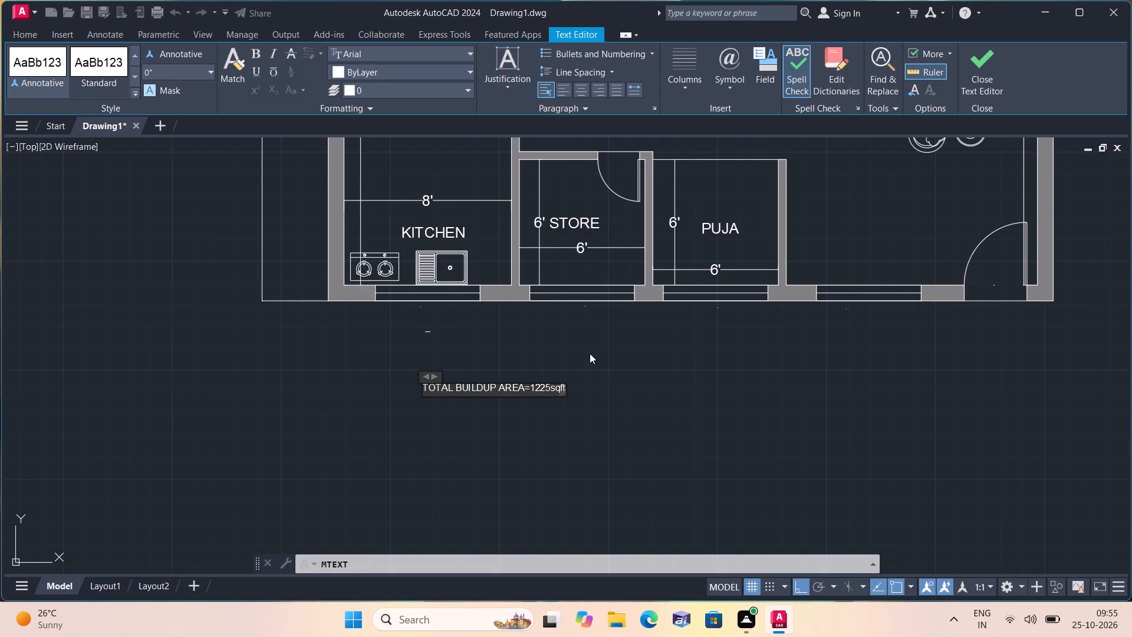
left_click(581, 357)
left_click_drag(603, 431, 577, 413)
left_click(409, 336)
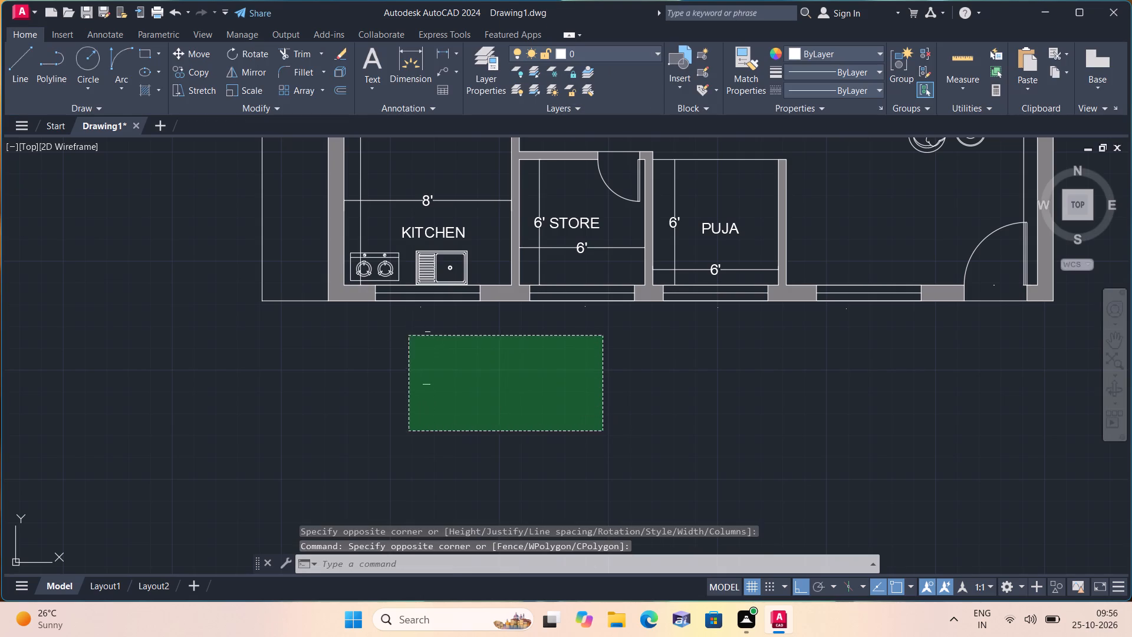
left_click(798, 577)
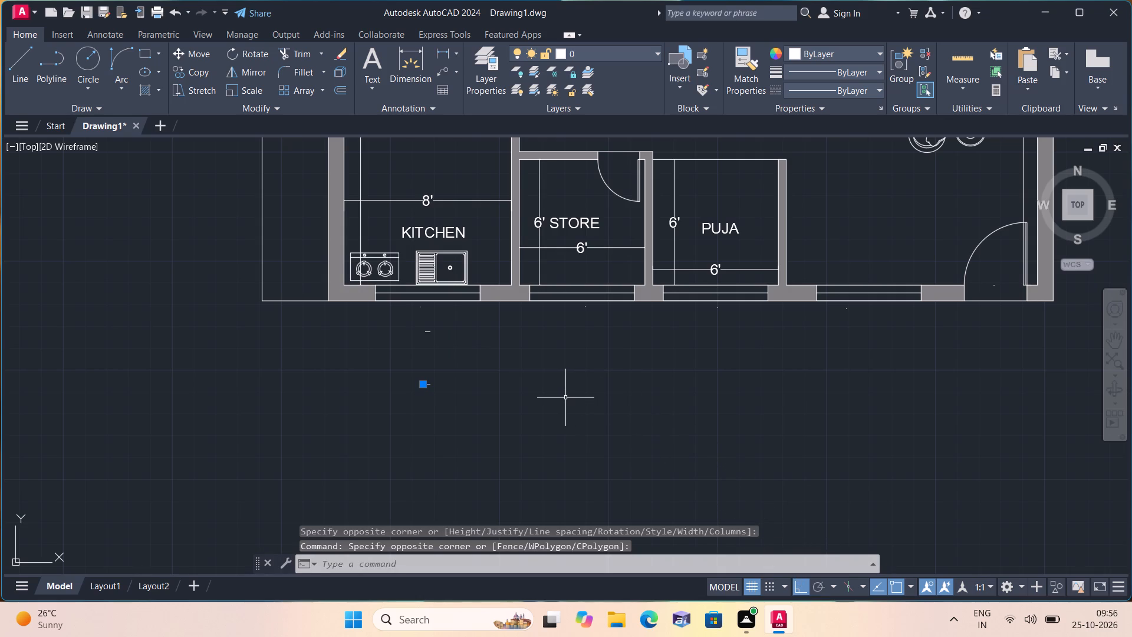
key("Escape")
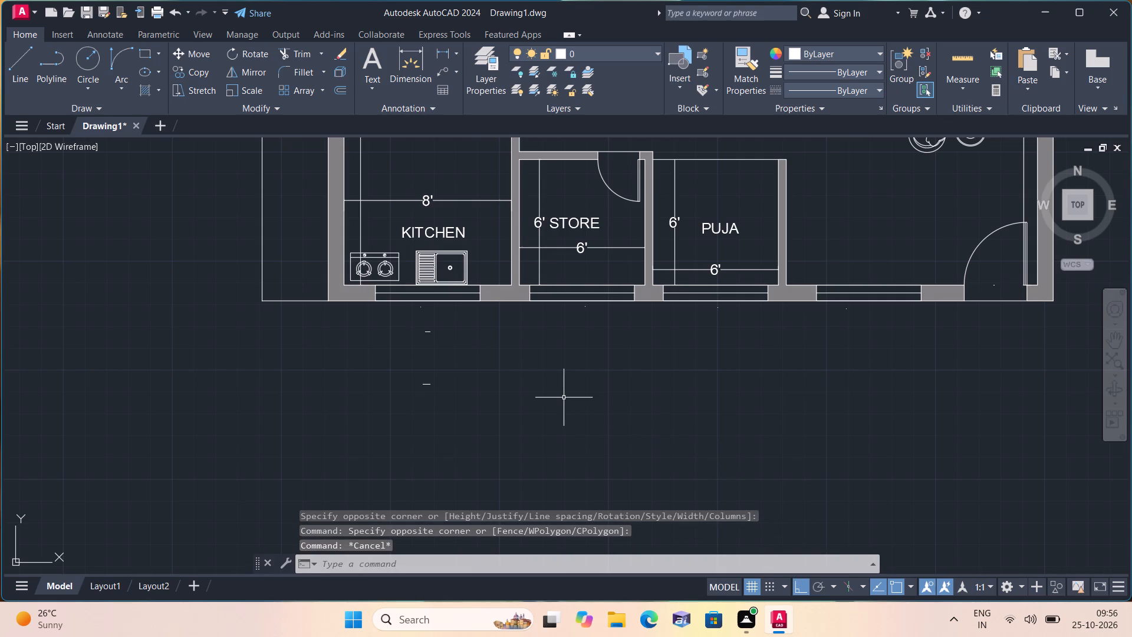
Add a multiline text label [10.67] outside the plan, below the outer corner beside the kitchen.
type("mt")
key("space")
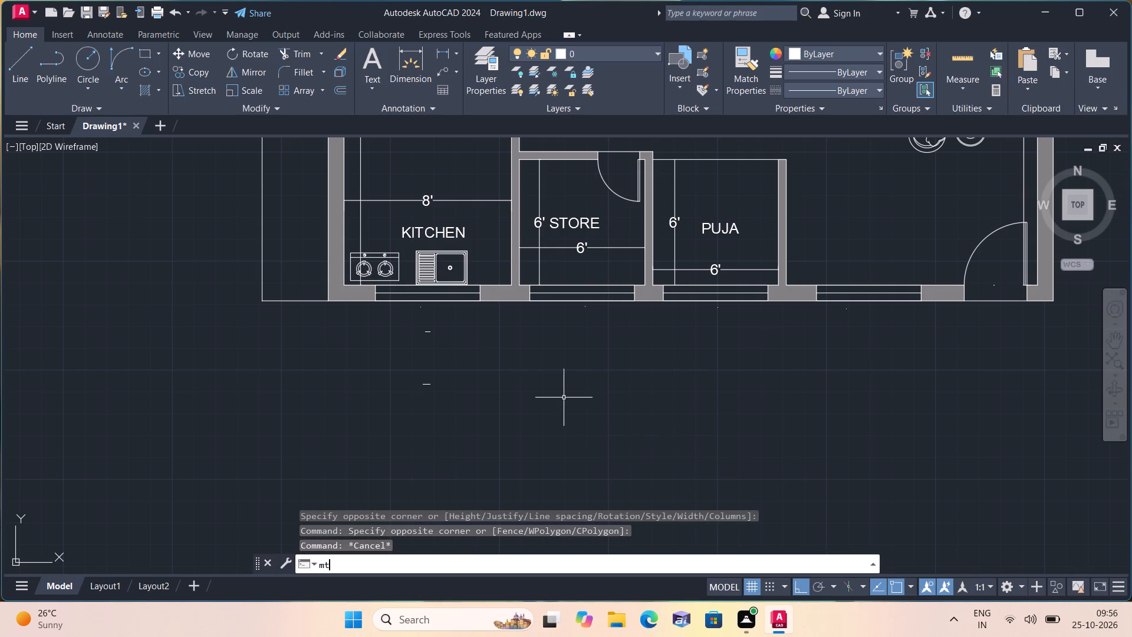
triple_click(308, 370)
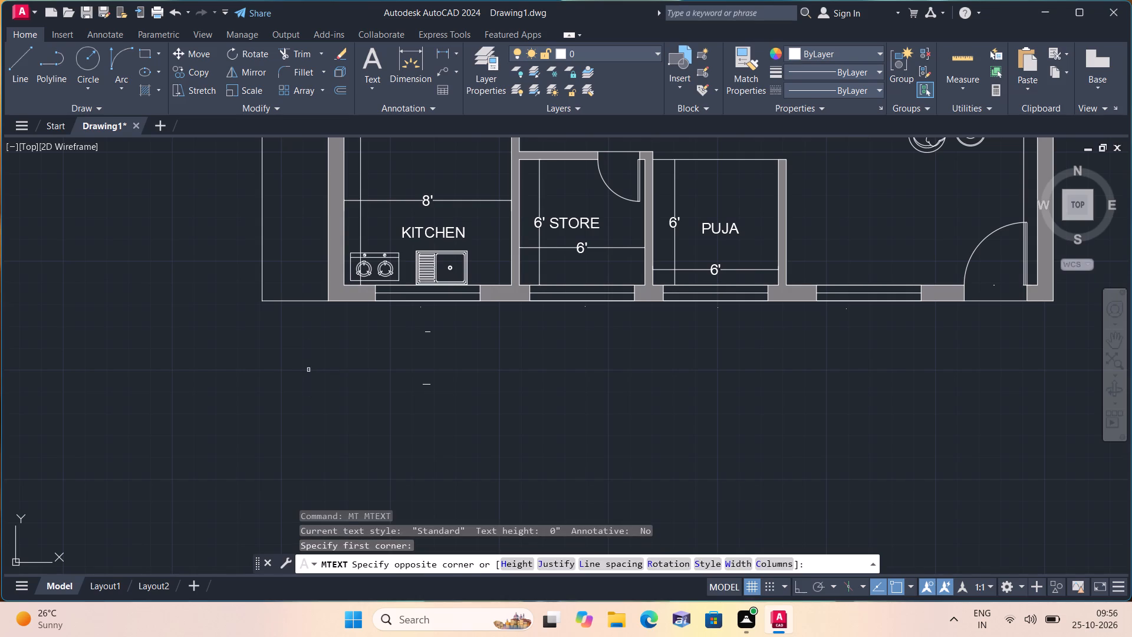
key("bracketleft")
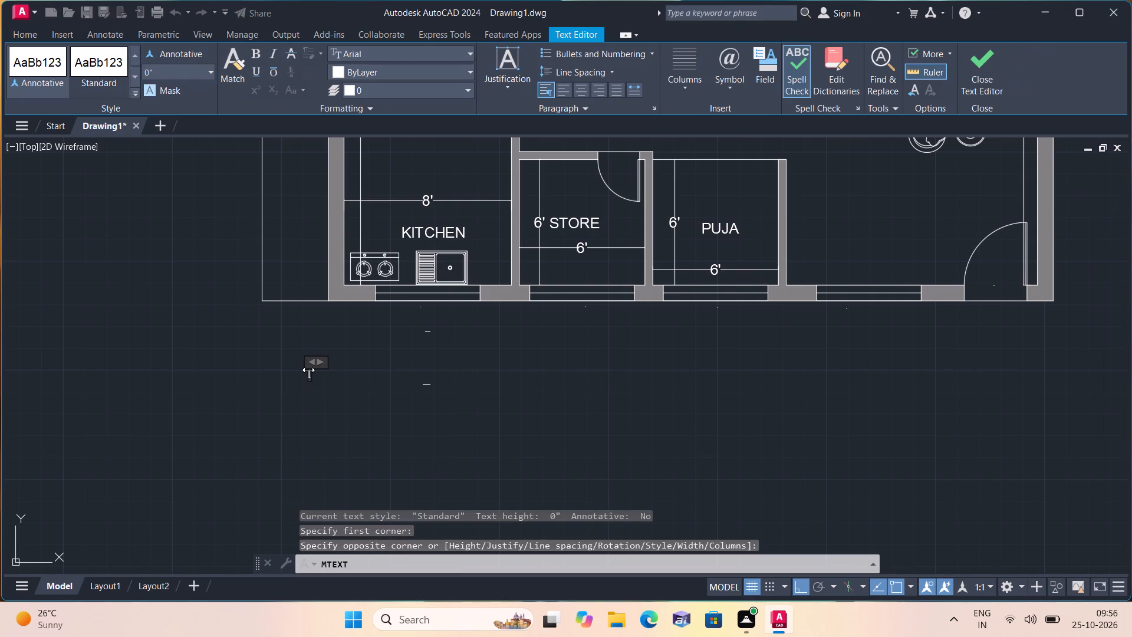
type("10")
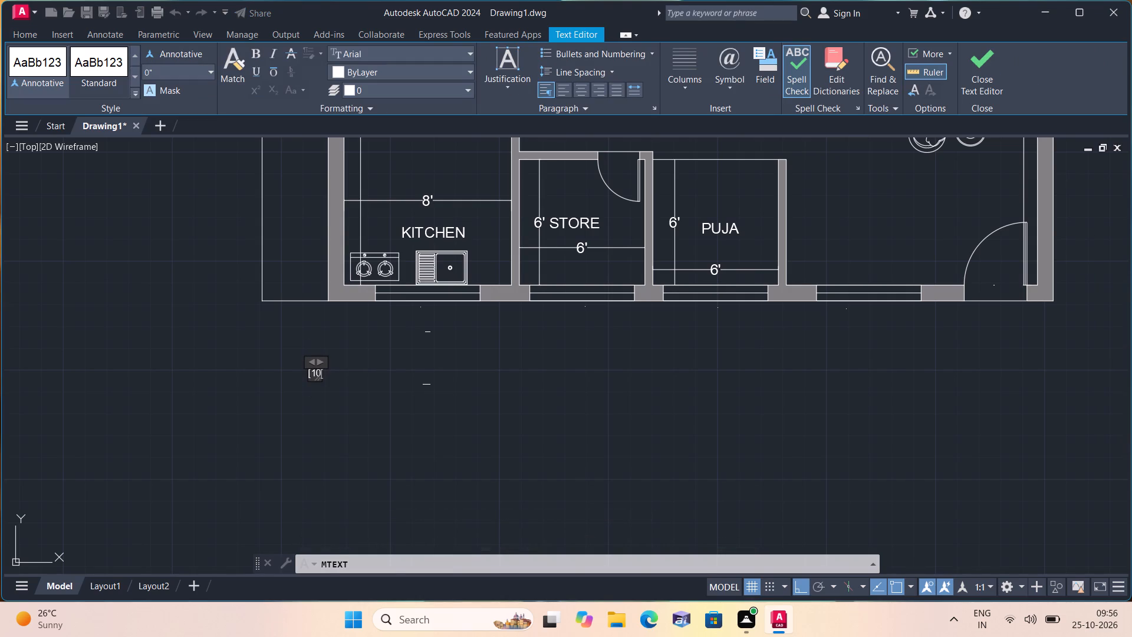
type(".67]")
left_click(311, 392)
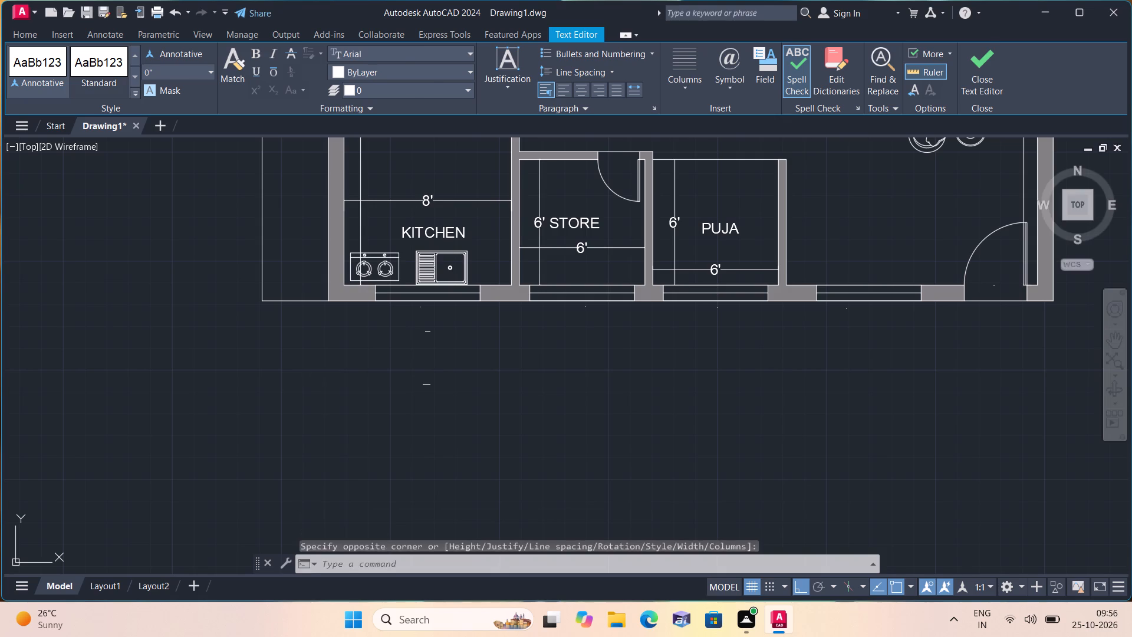
Rotate the [10.67] label by 90° so it reads vertically.
left_click_drag(315, 391, 310, 379)
left_click(290, 347)
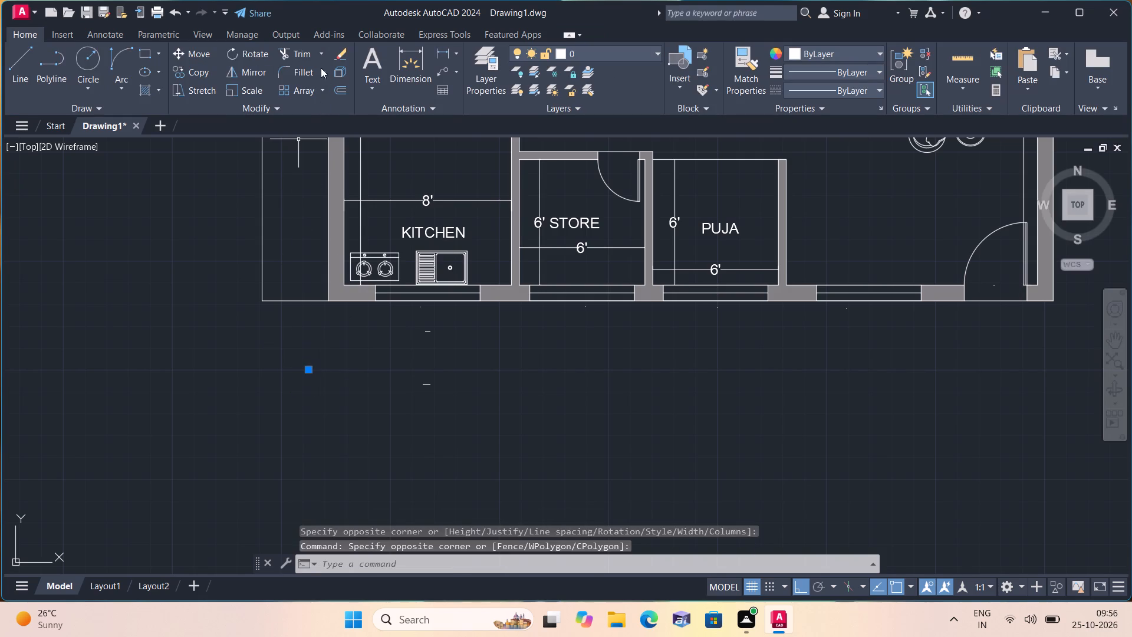
left_click(254, 51)
left_click_drag(316, 366, 315, 360)
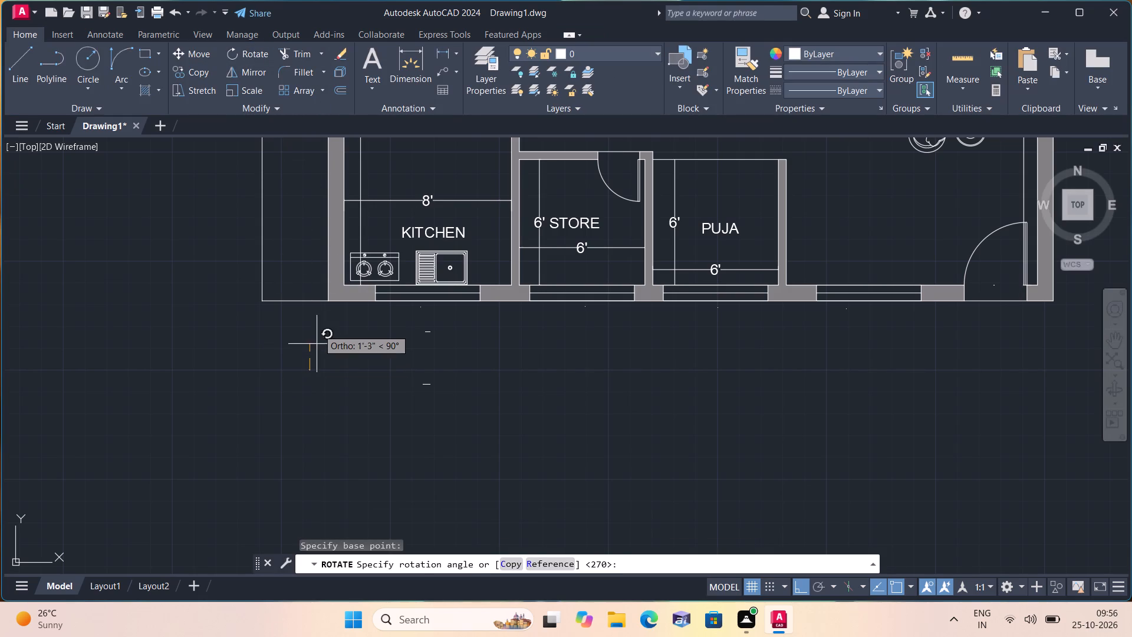
left_click(318, 323)
Select all similar multiline texts, starting from the plan title and area note, and set their text height to 6".
scroll(303, 369, "up", 2)
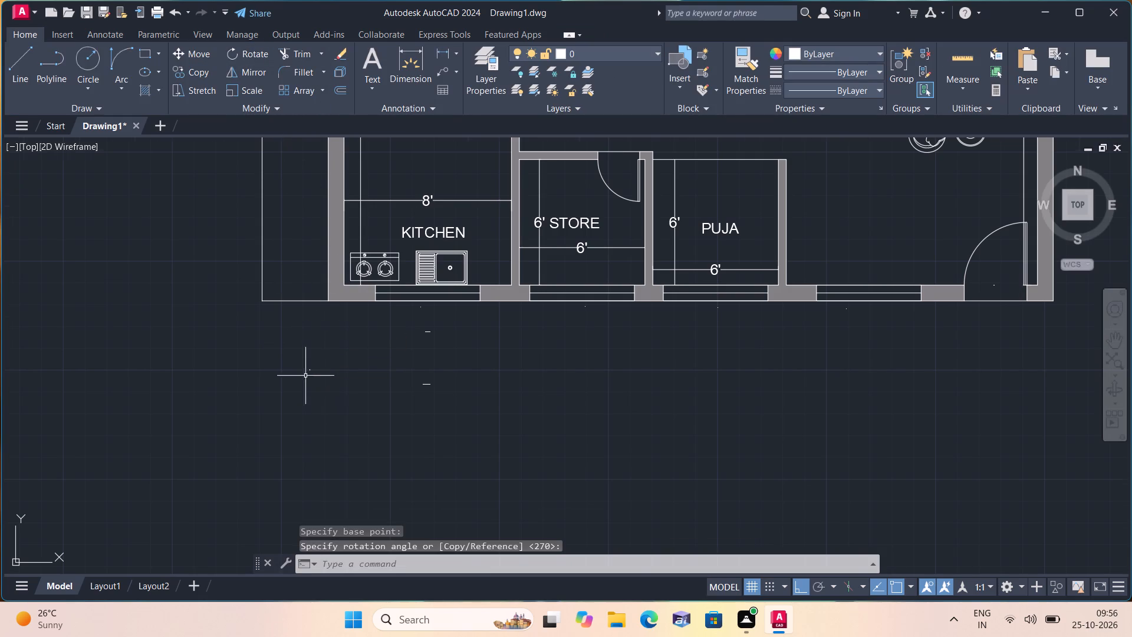
scroll(302, 366, "up", 3)
scroll(301, 359, "down", 4)
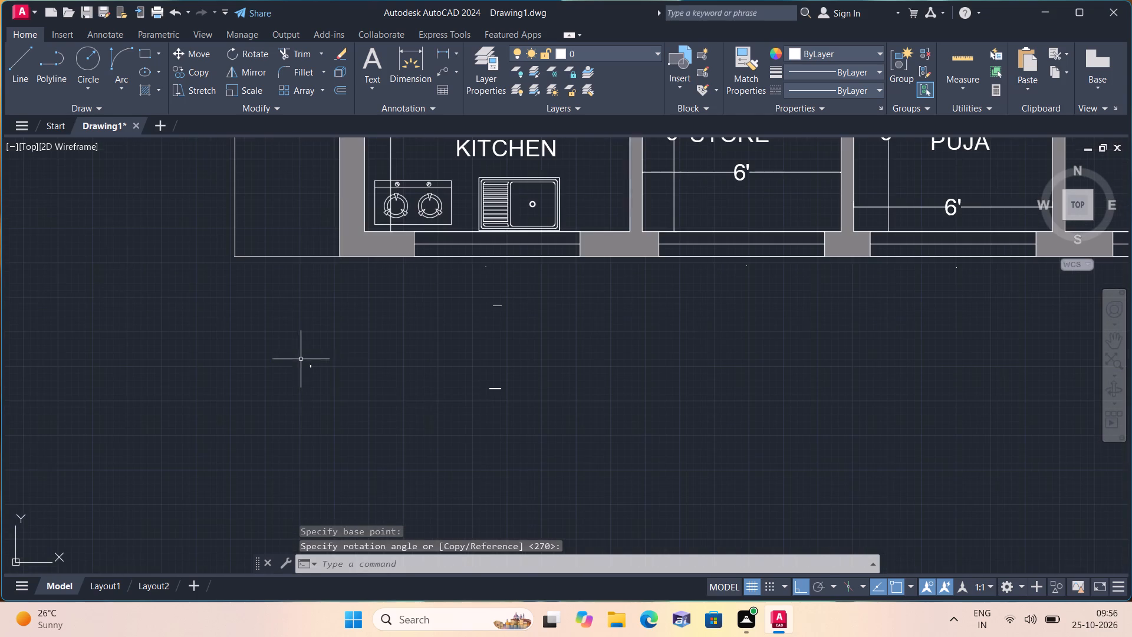
left_click_drag(575, 424, 565, 413)
left_click(454, 284)
right_click(454, 284)
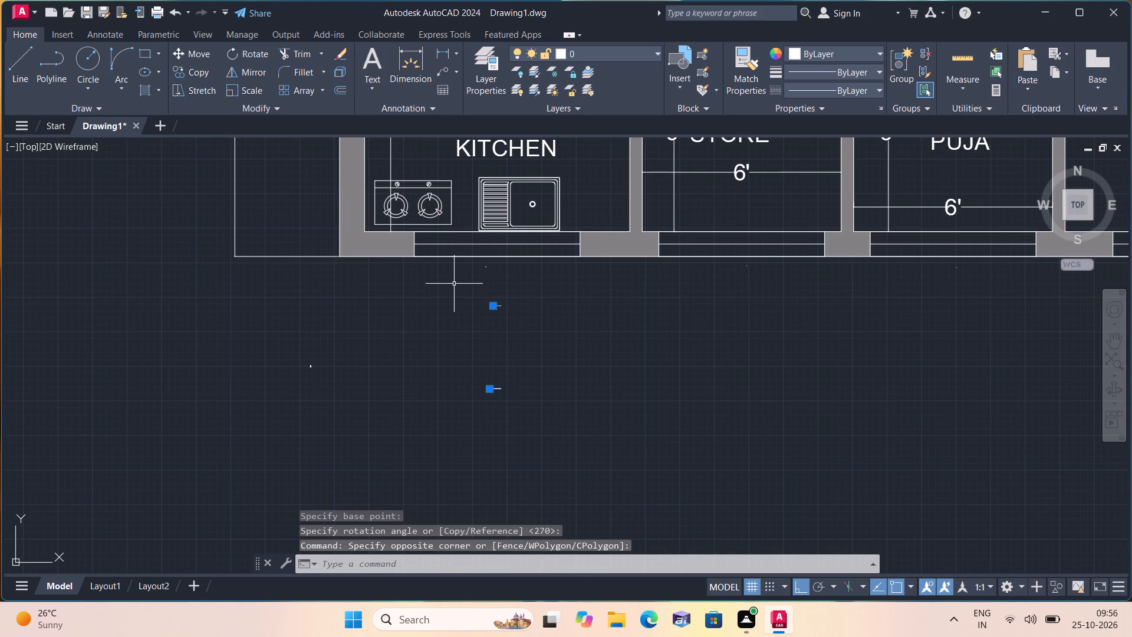
left_click(486, 468)
right_click(486, 468)
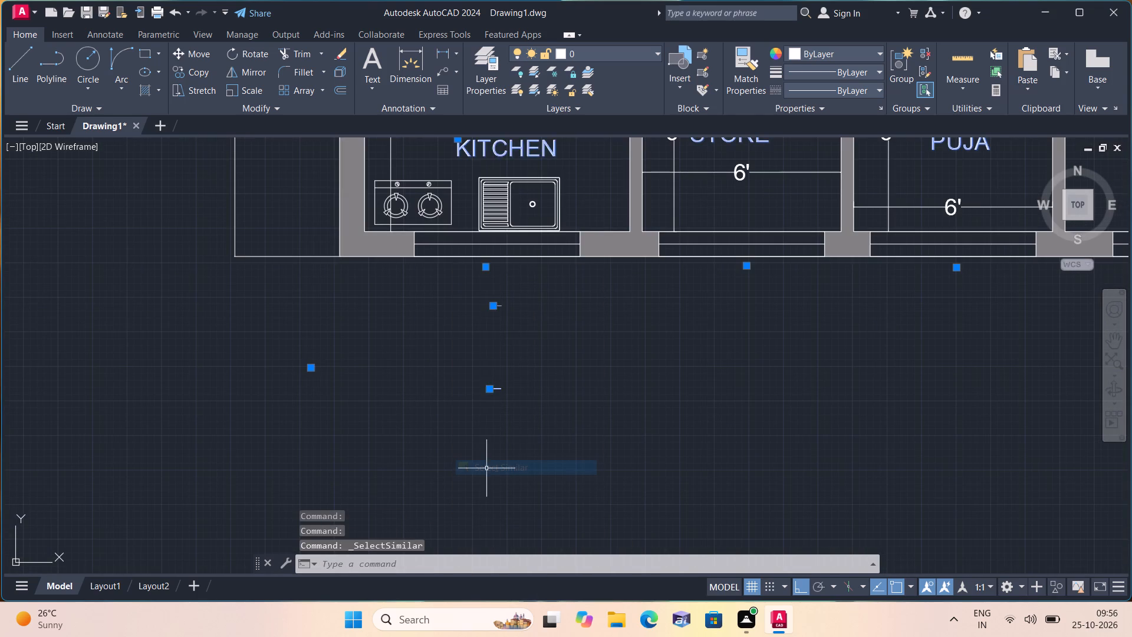
left_click(515, 443)
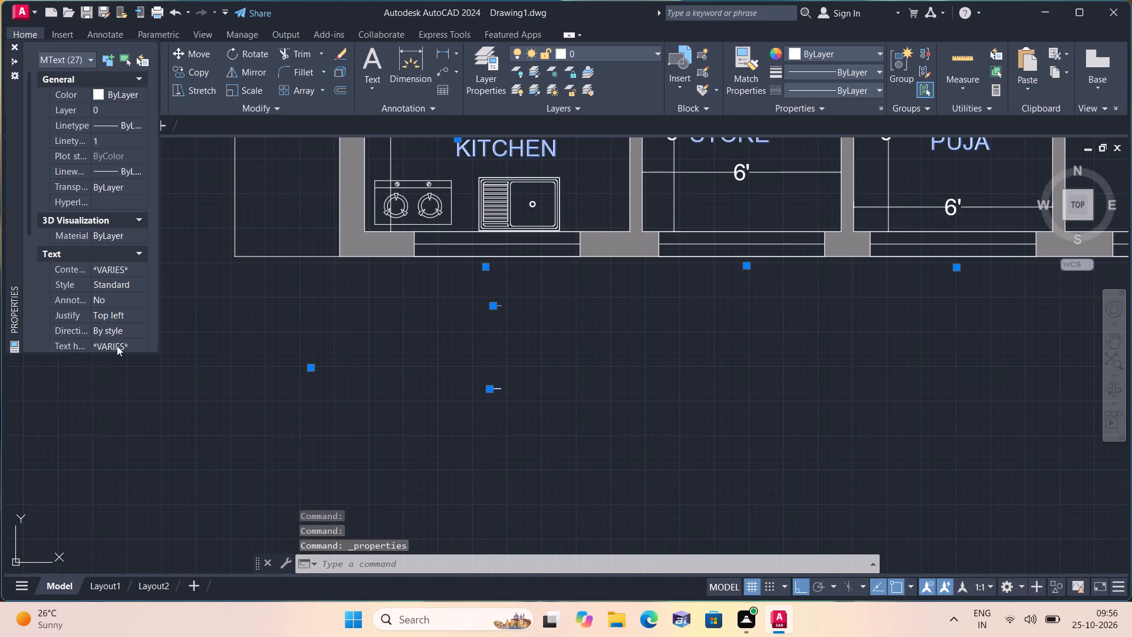
left_click(126, 346)
key("BackSpace")
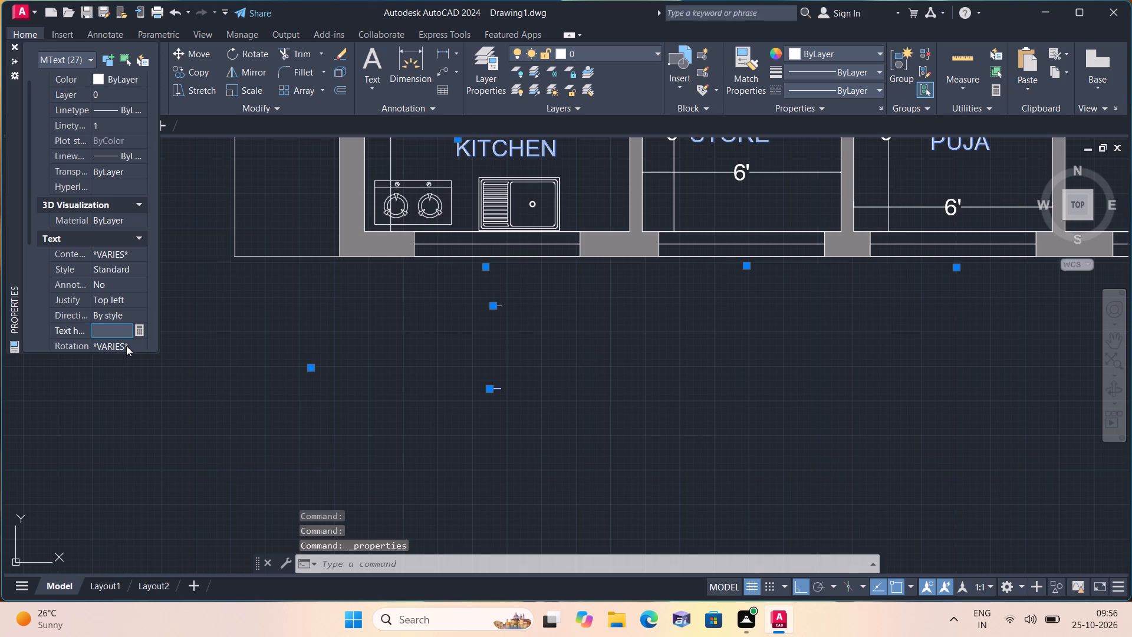
key("6")
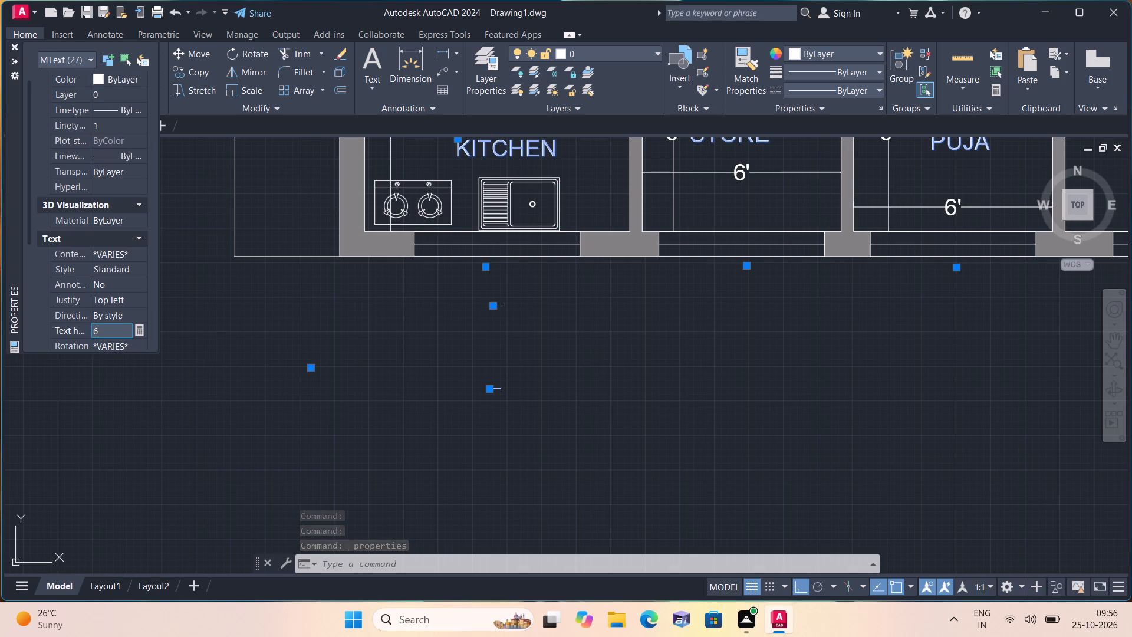
key("shift+quotedbl")
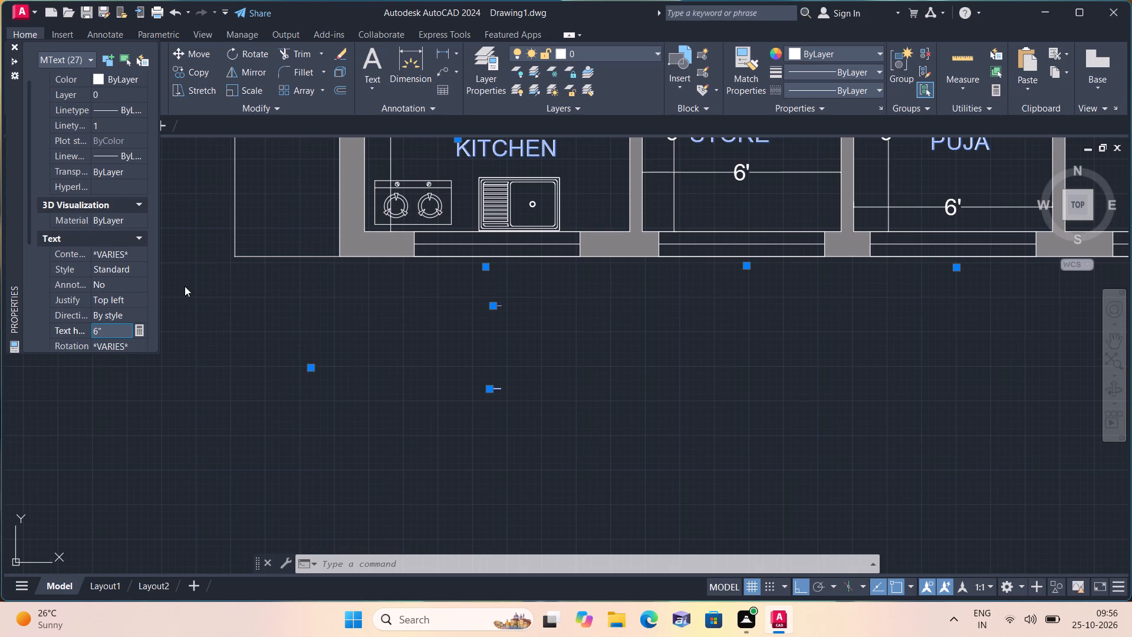
left_click(225, 285)
left_click(15, 42)
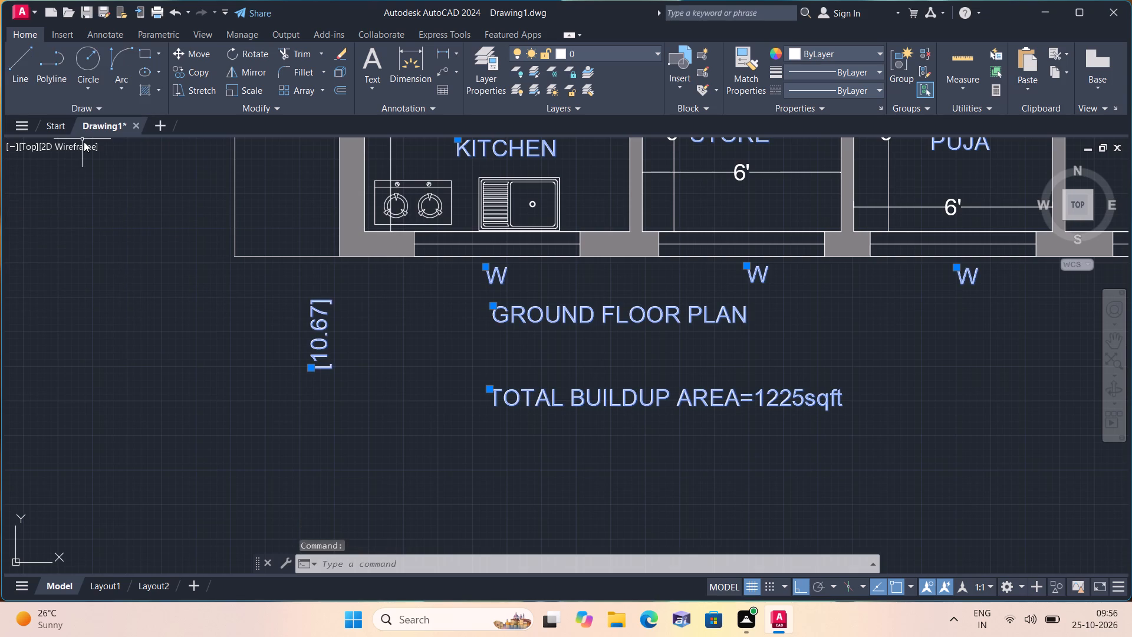
key("Escape")
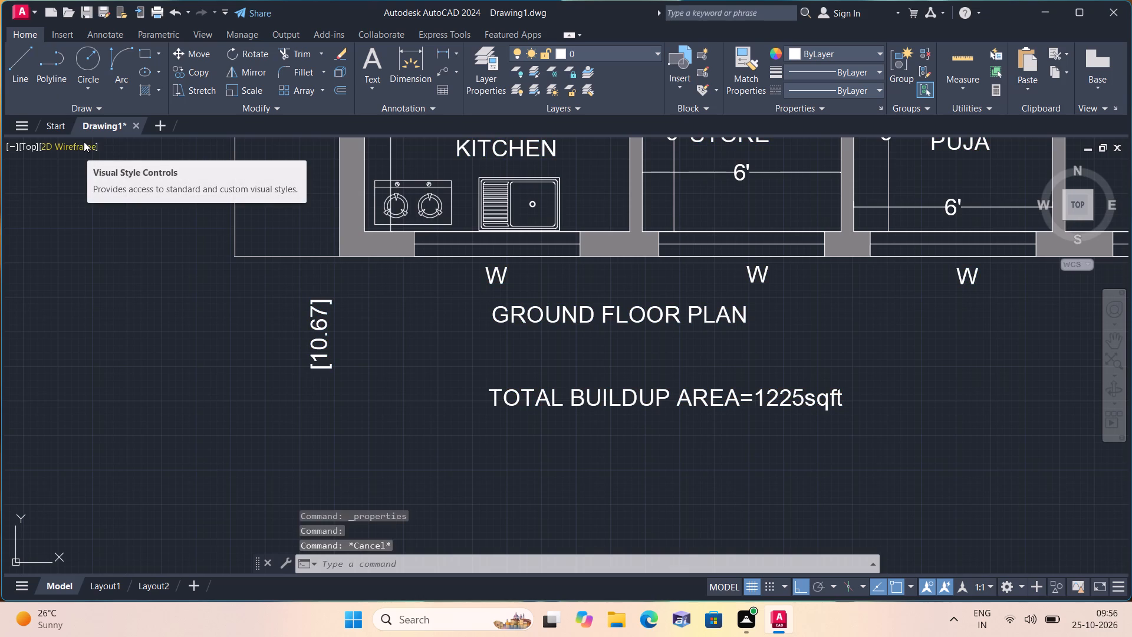
With Ortho off, move the vertical [10.67] label up beside the vertical 35' dimension, between its line and the outer wall.
key("F8")
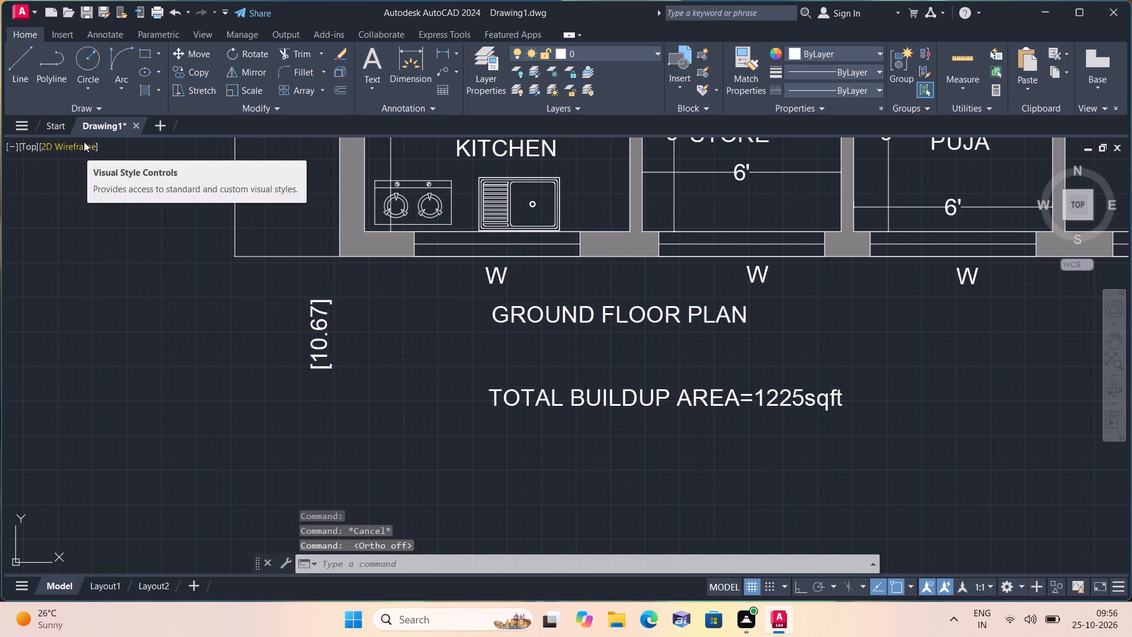
scroll(324, 331, "up", 2)
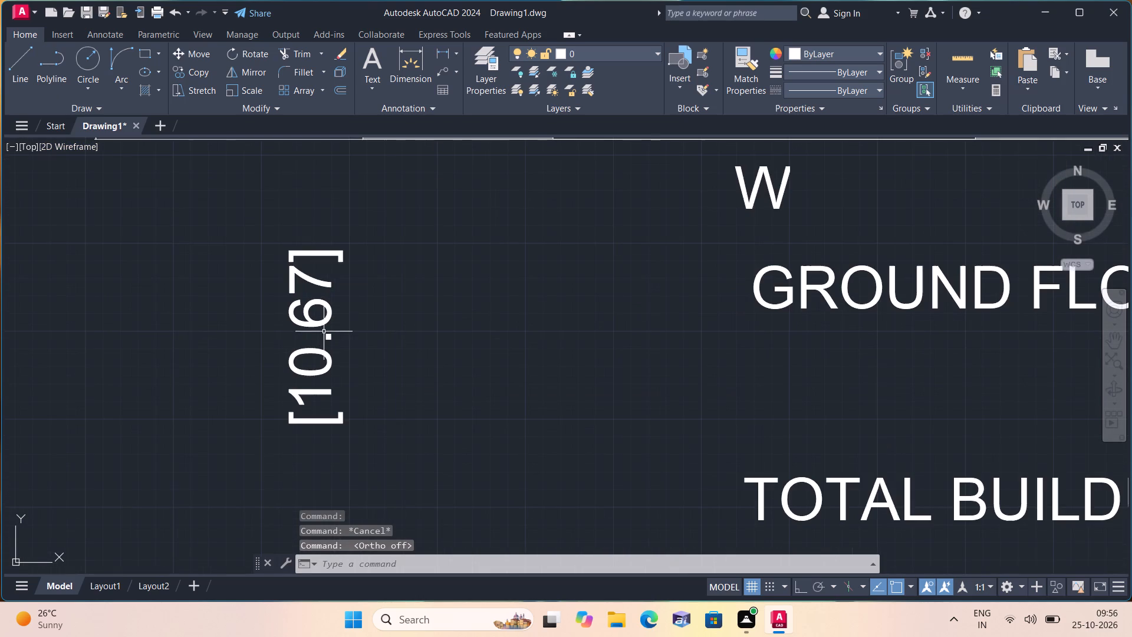
left_click(323, 362)
left_click(299, 406)
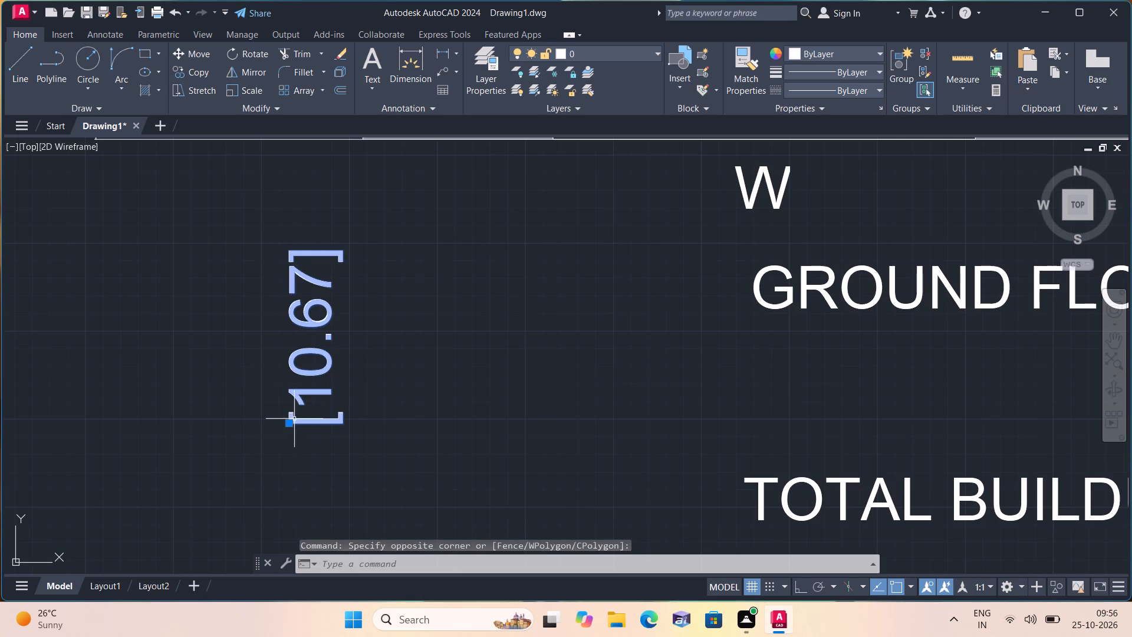
left_click(285, 422)
middle_click_drag(276, 356, 267, 362)
scroll(272, 353, "down", 4)
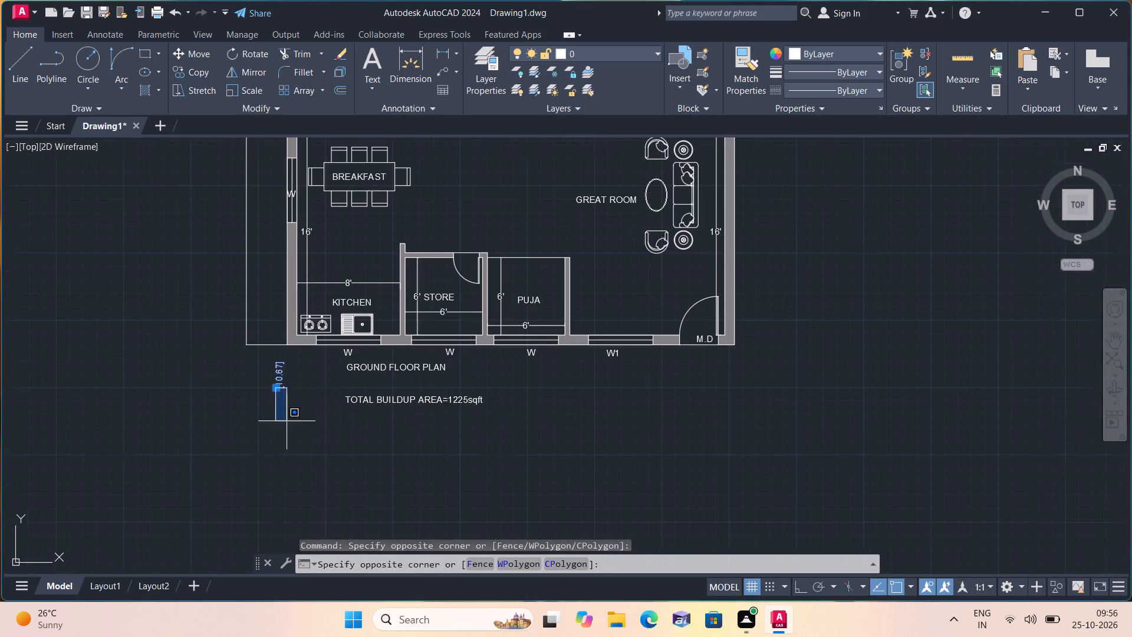
left_click(278, 397)
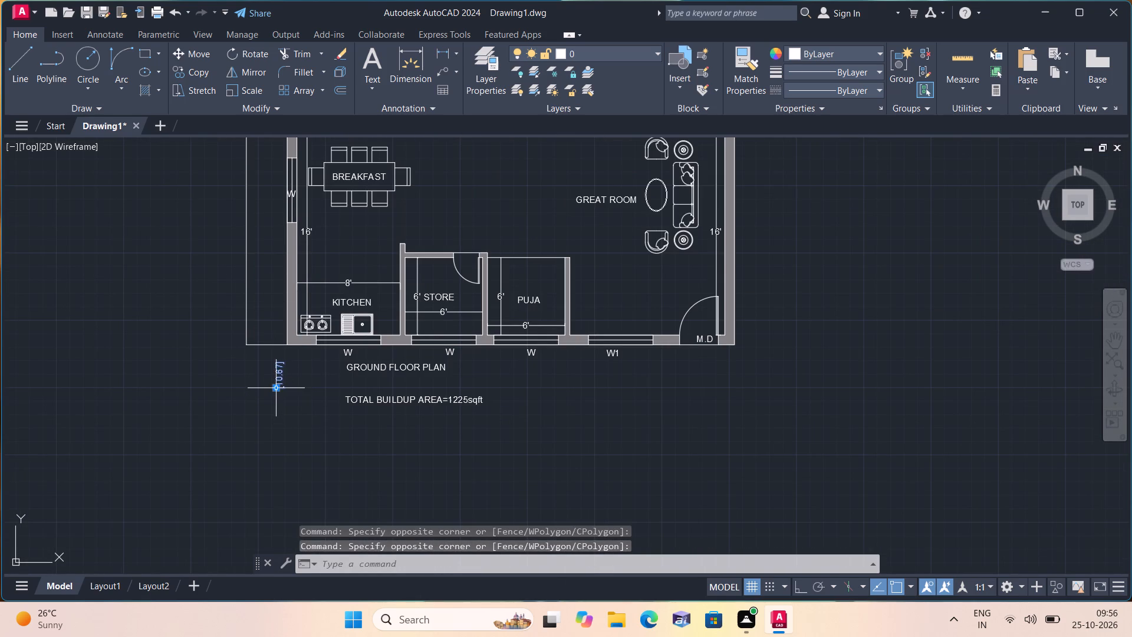
left_click(274, 389)
middle_click_drag(268, 262, 361, 452)
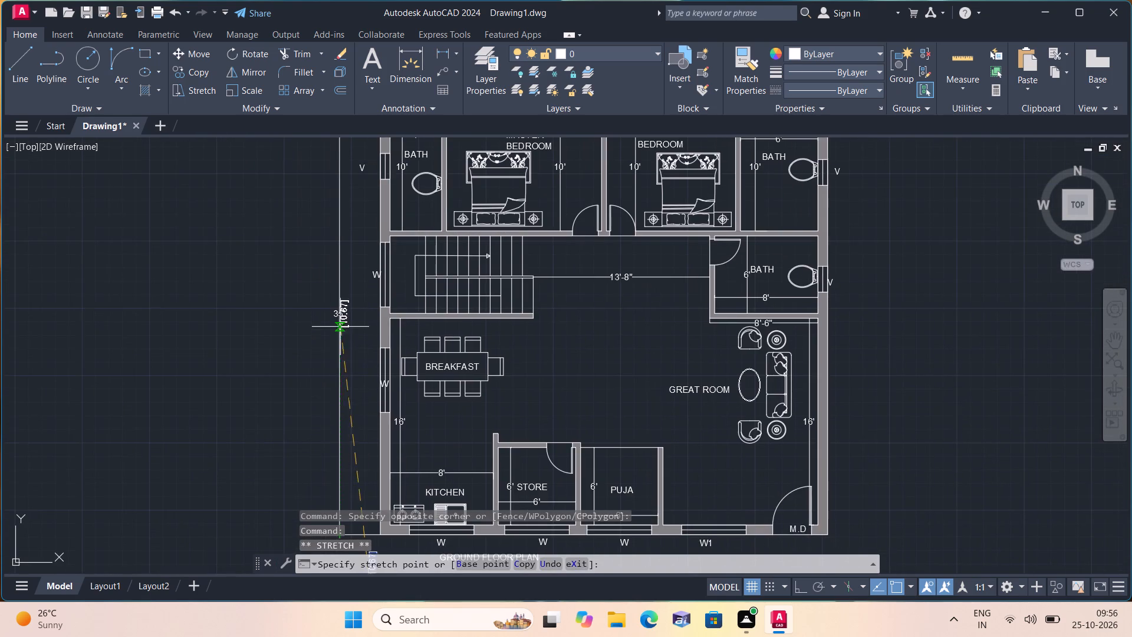
scroll(342, 318, "up", 2)
left_click(365, 339)
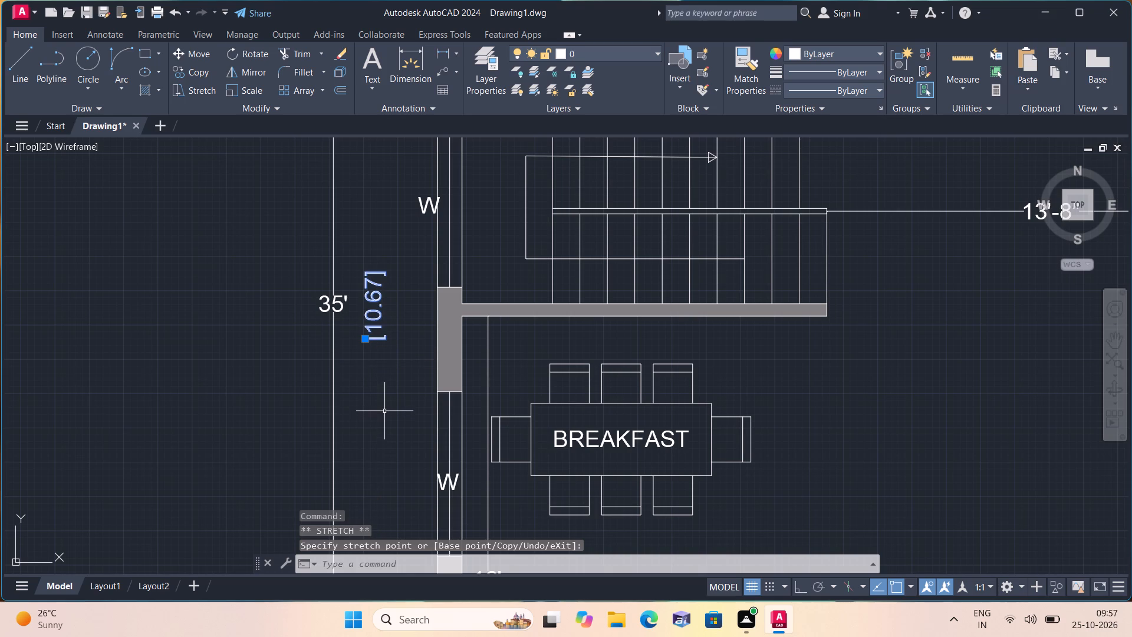
Move the V label outside the 4' wide bath closer to its ventilator opening in the outer wall.
scroll(364, 321, "down", 4)
scroll(444, 207, "up", 3)
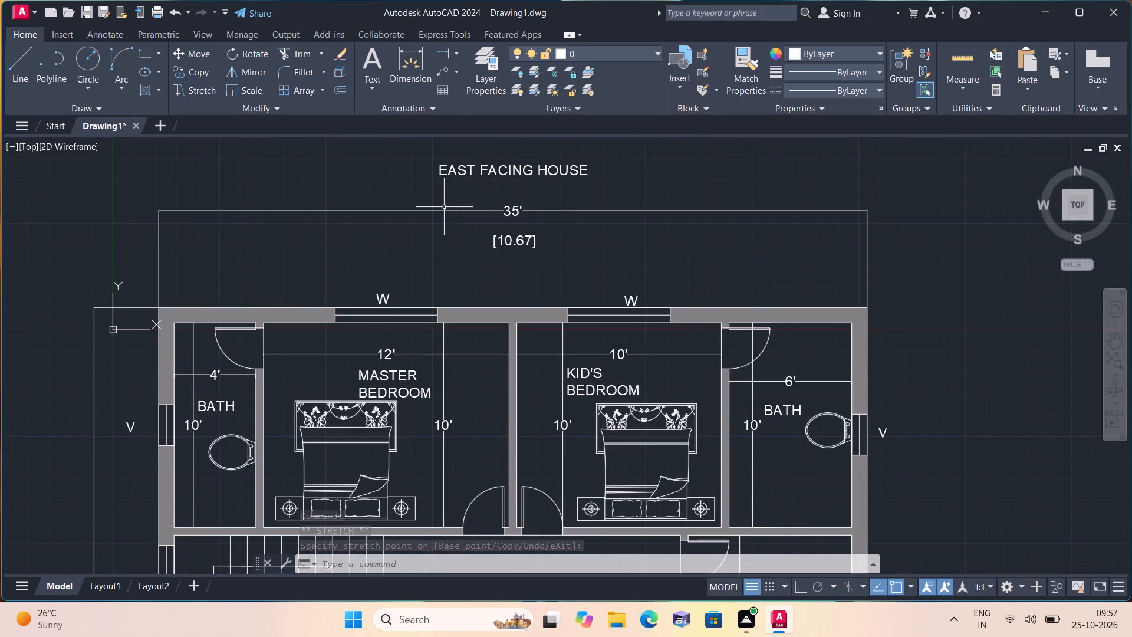
scroll(444, 207, "up", 1)
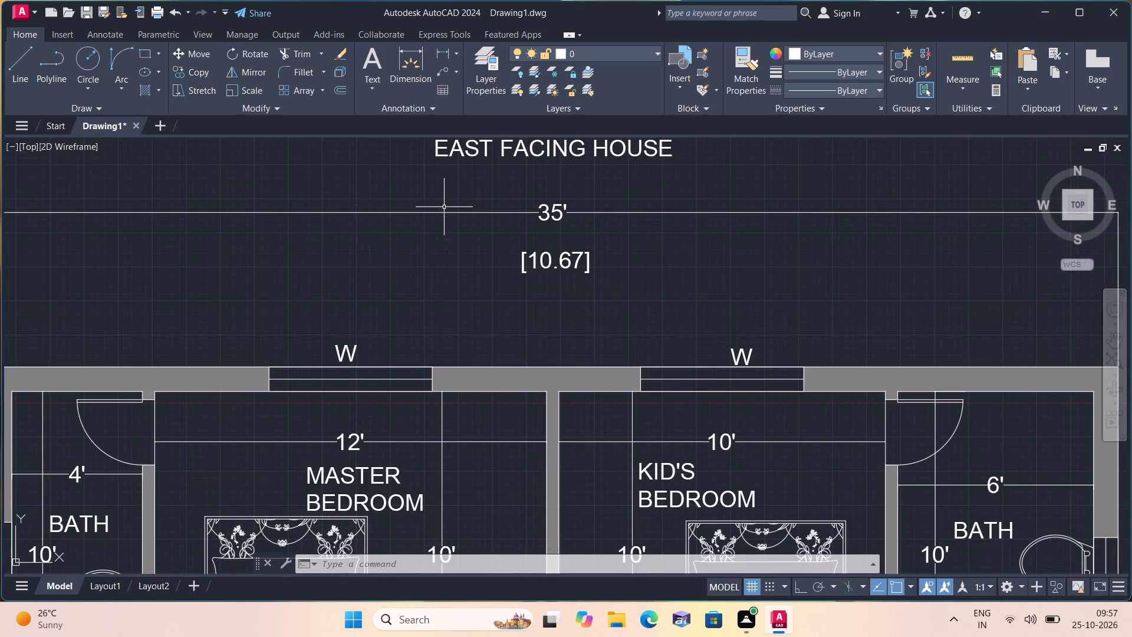
scroll(405, 329, "down", 1)
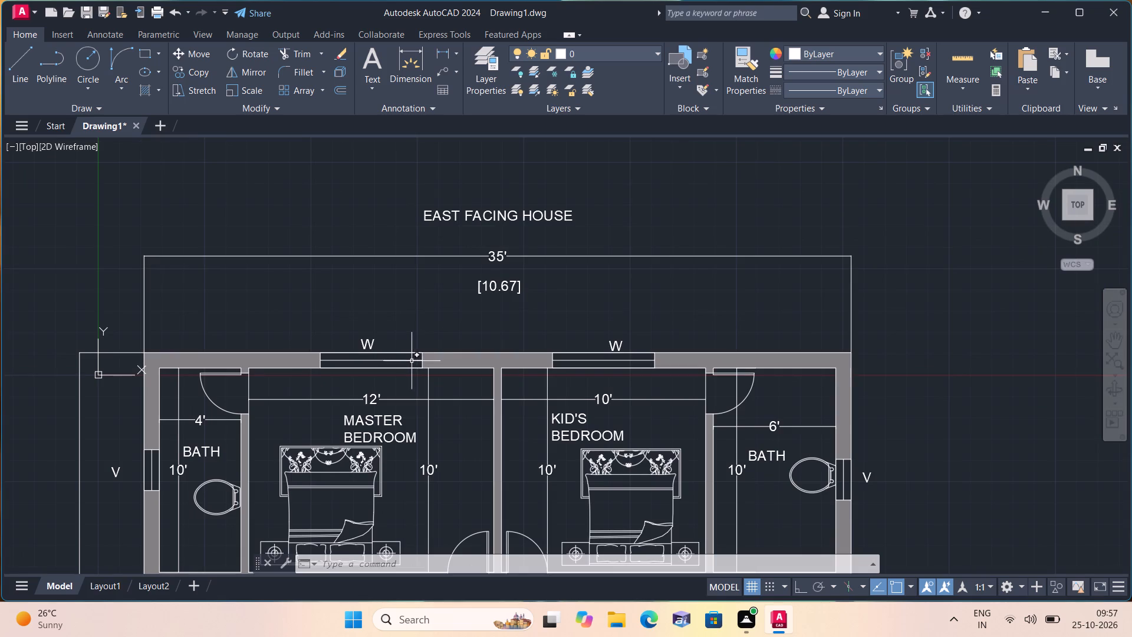
middle_click_drag(410, 360, 398, 252)
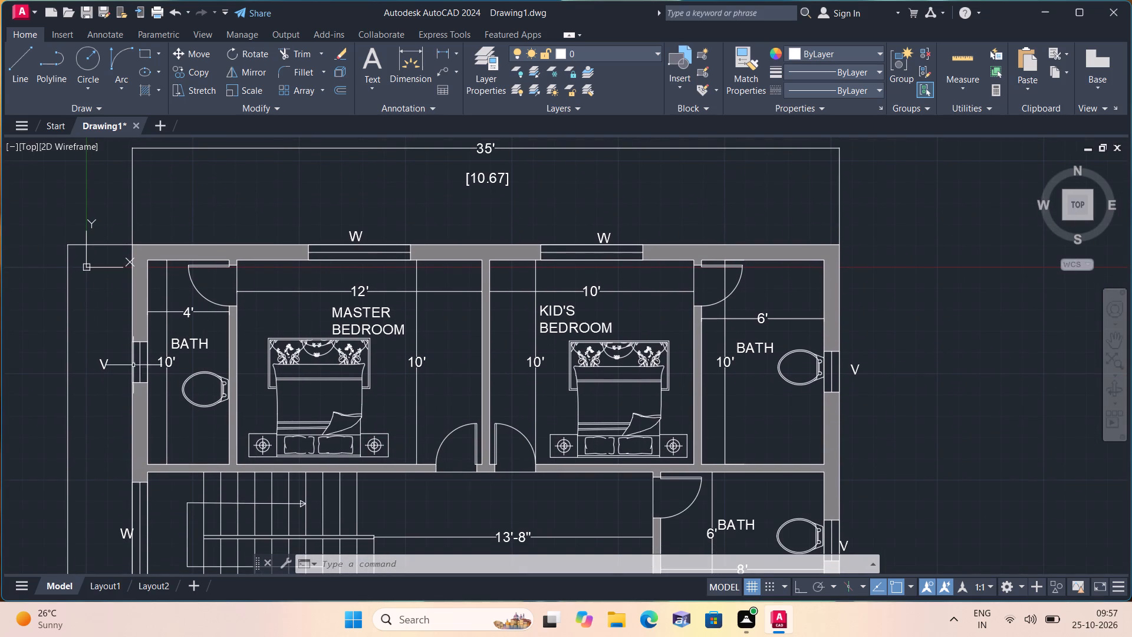
left_click(106, 360)
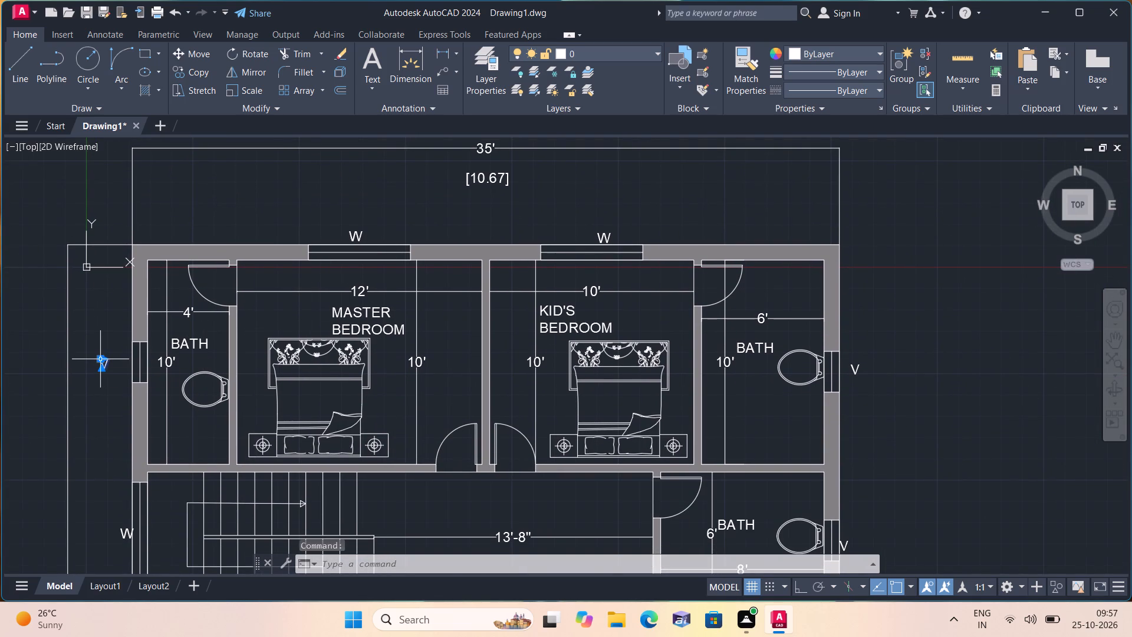
left_click(100, 360)
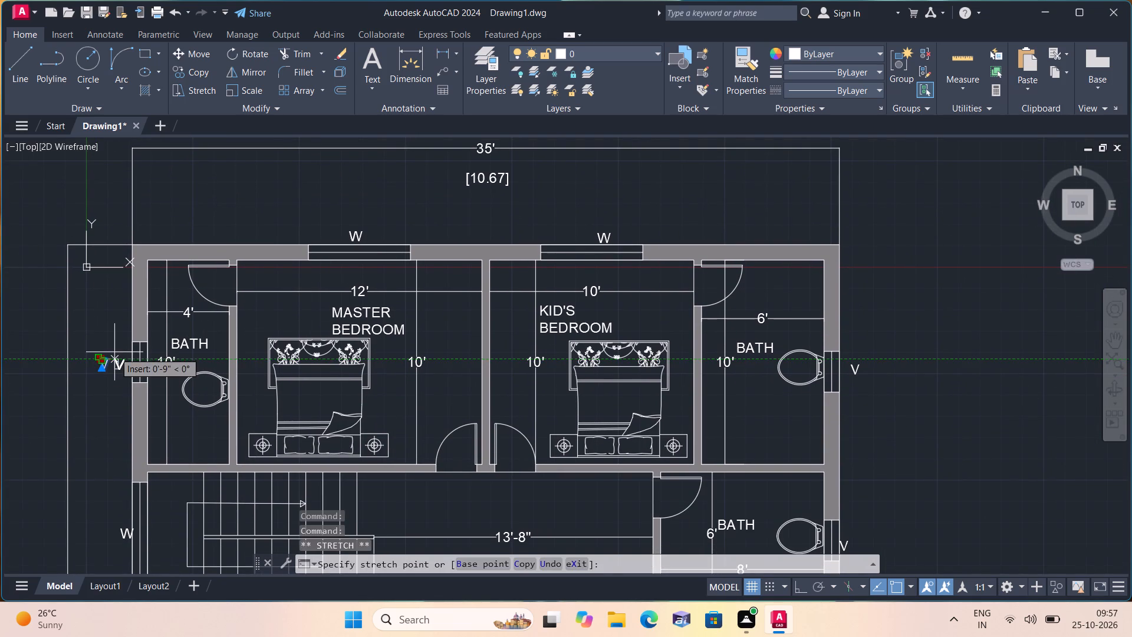
left_click(115, 354)
scroll(124, 386, "up", 2)
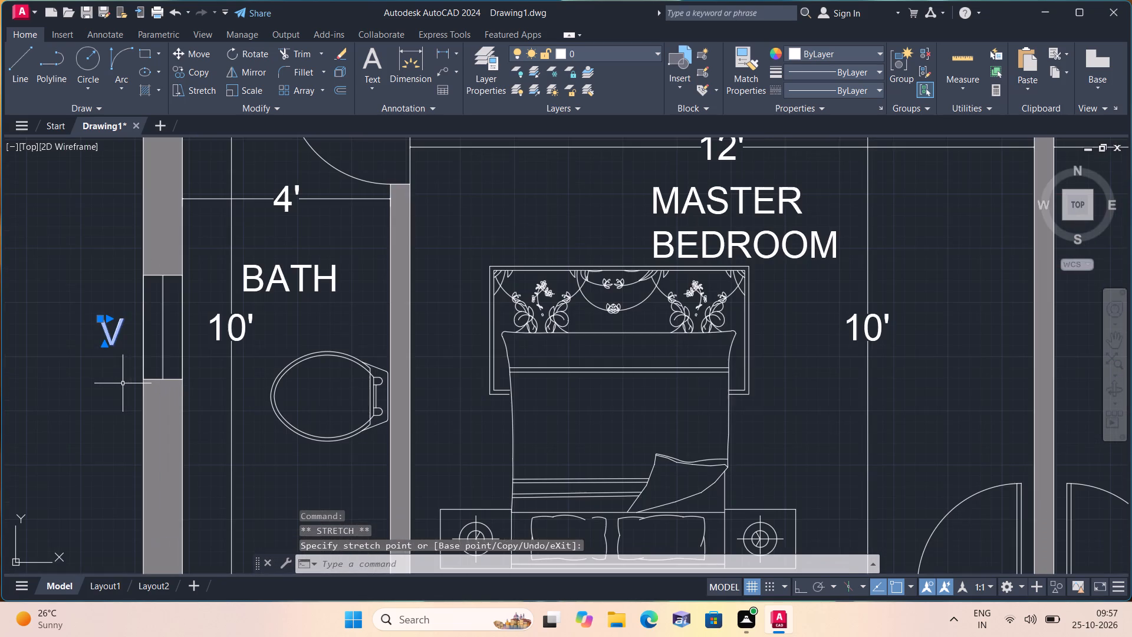
left_click(97, 316)
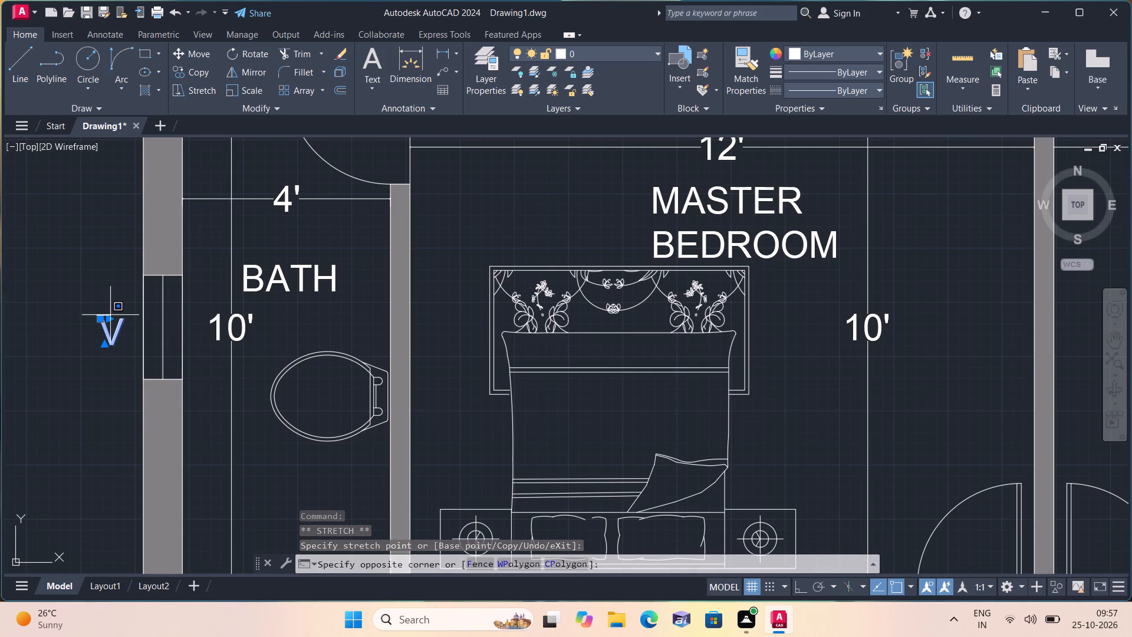
left_click(110, 307)
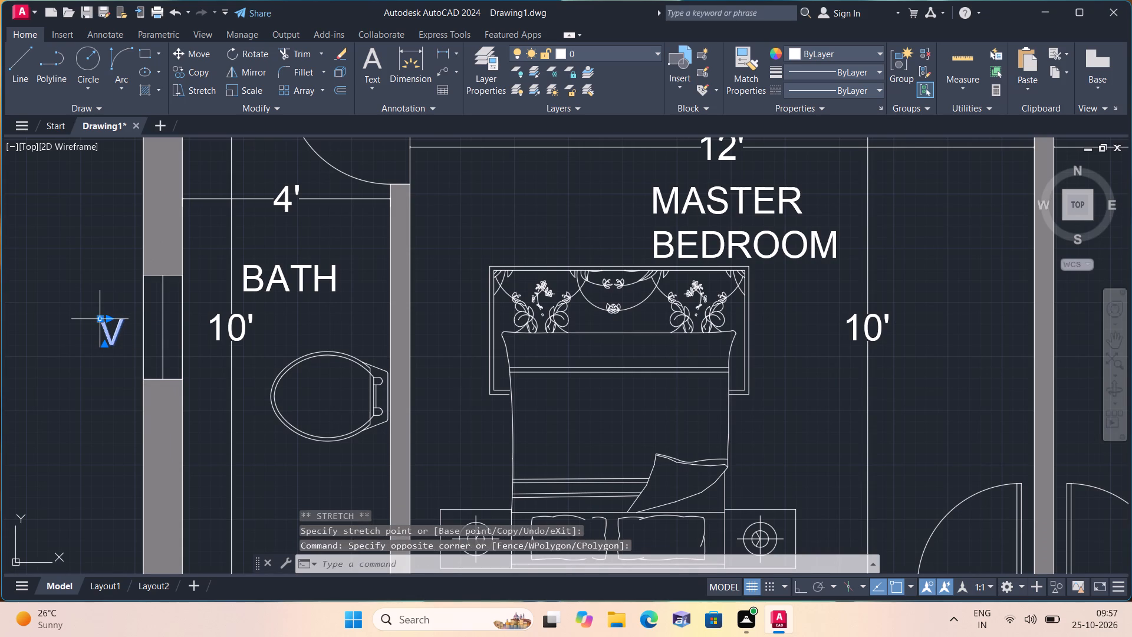
left_click(100, 319)
left_click(113, 313)
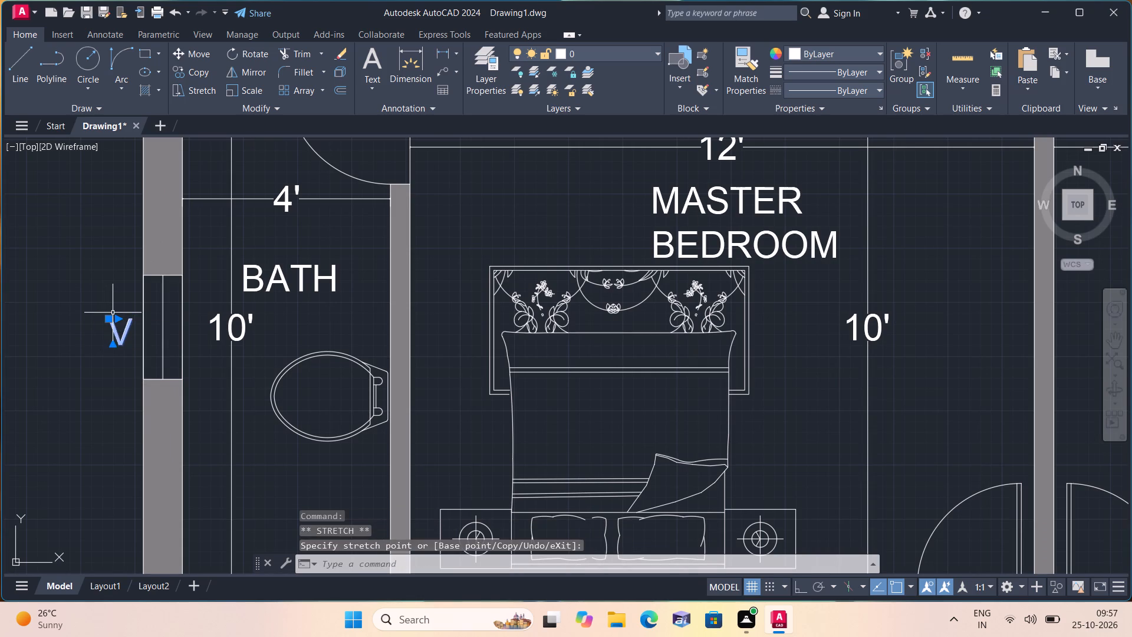
Shift the W label at the staircase window slightly further out from the outer wall.
scroll(141, 389, "down", 1)
middle_click_drag(144, 389, 225, 258)
scroll(186, 308, "down", 1)
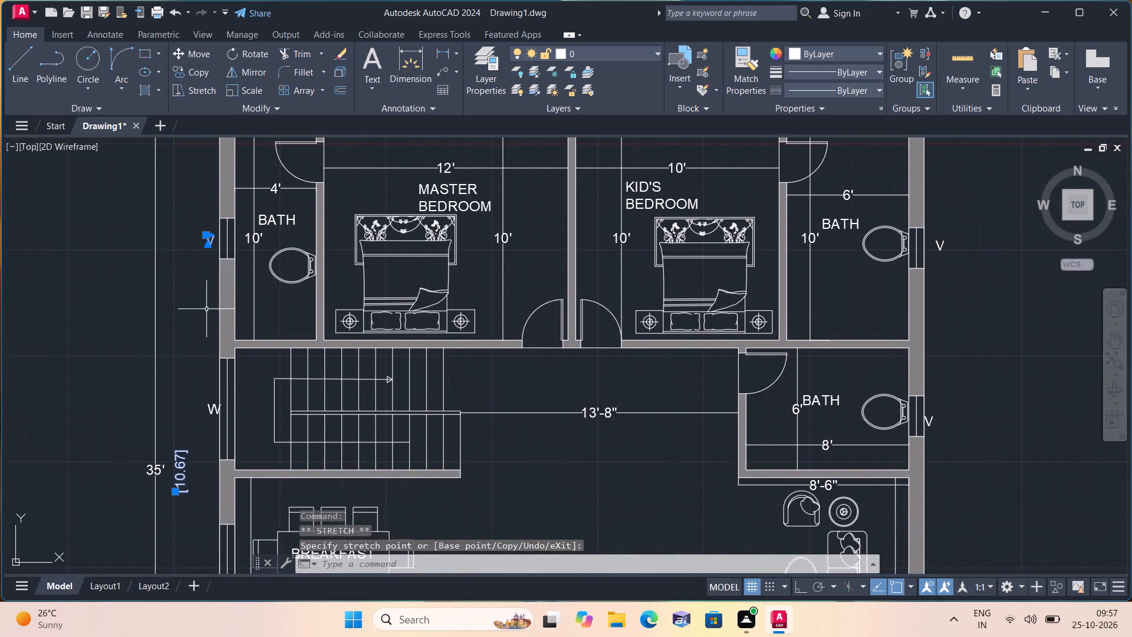
scroll(198, 399, "up", 1)
left_click(225, 413)
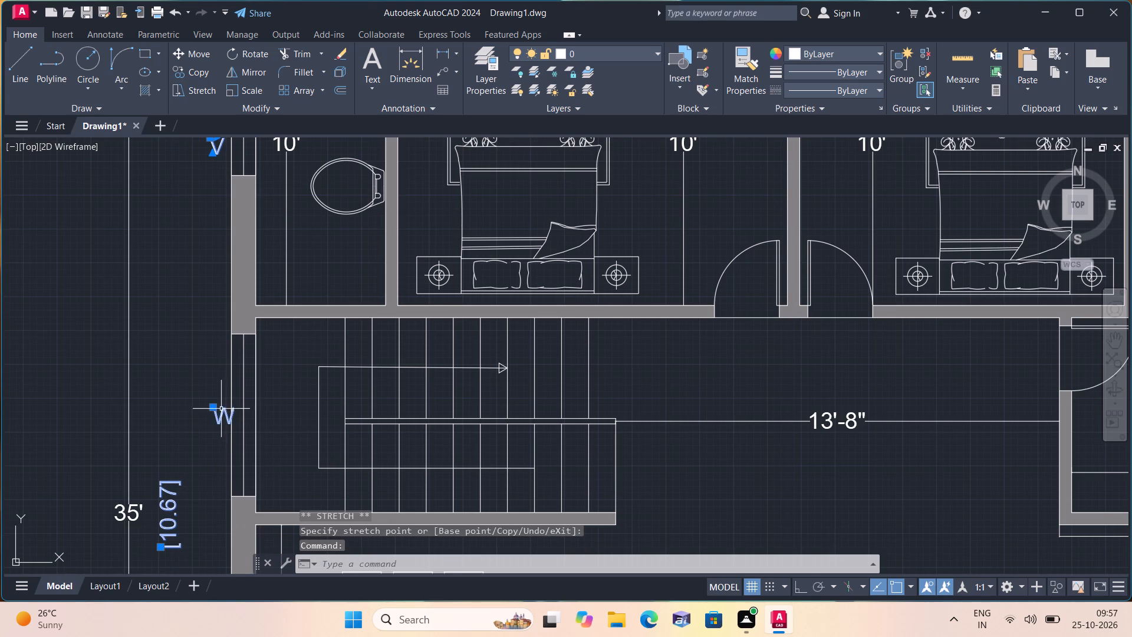
left_click(215, 408)
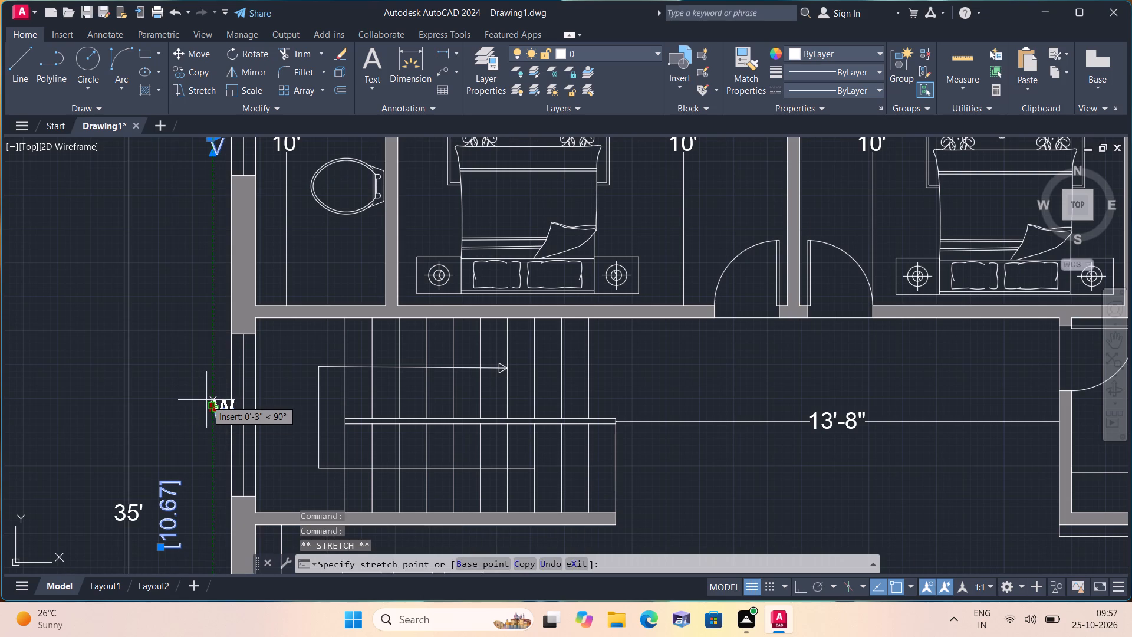
left_click(204, 399)
Move the W label at the breakfast area window off the wall so it sits just outside the opening.
middle_click_drag(233, 392, 256, 287)
scroll(256, 287, "down", 1)
middle_click_drag(256, 287, 282, 248)
scroll(269, 431, "up", 2)
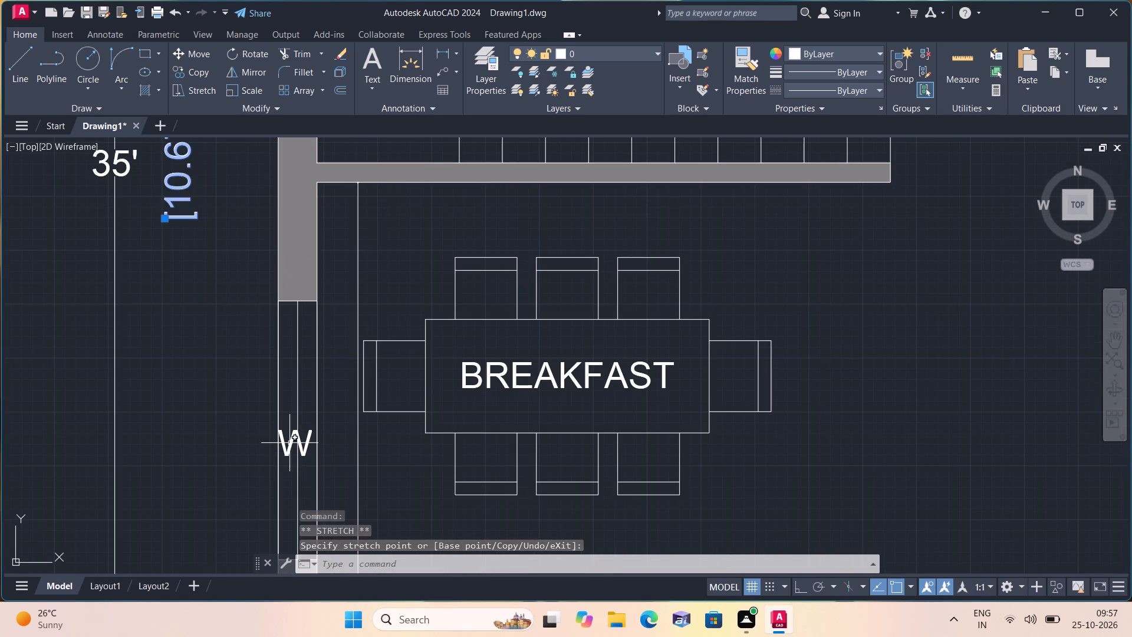
left_click(291, 443)
left_click(277, 430)
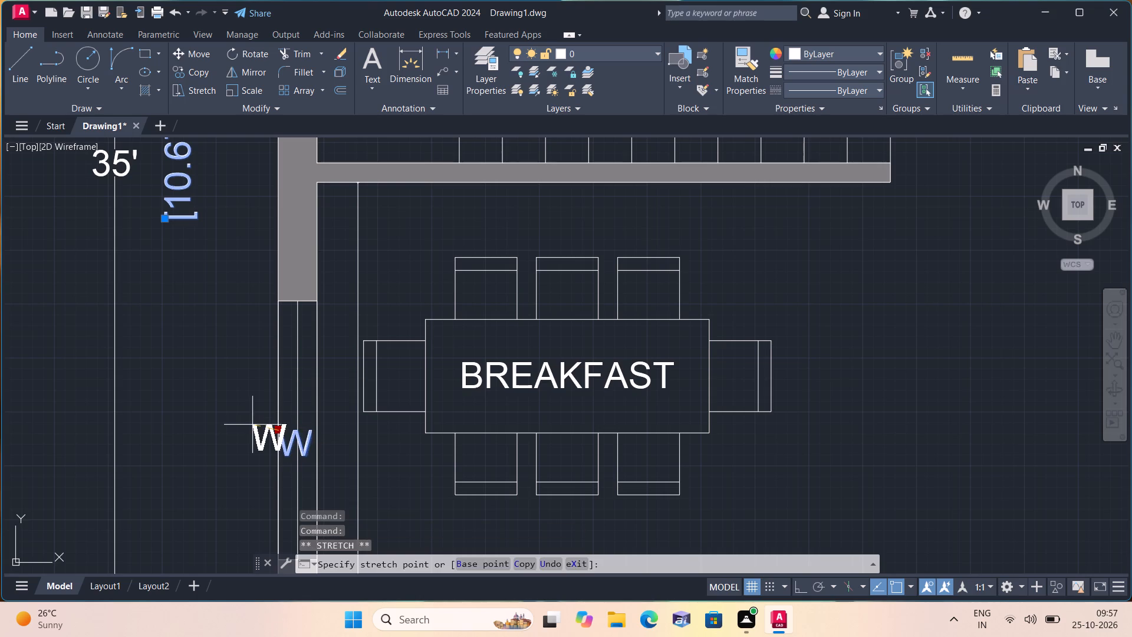
left_click(236, 425)
Shift the V label at the 8' by 6' bath slightly outward, clear of the outer wall face.
scroll(269, 439, "down", 1)
middle_click_drag(269, 437, 255, 330)
scroll(258, 343, "down", 1)
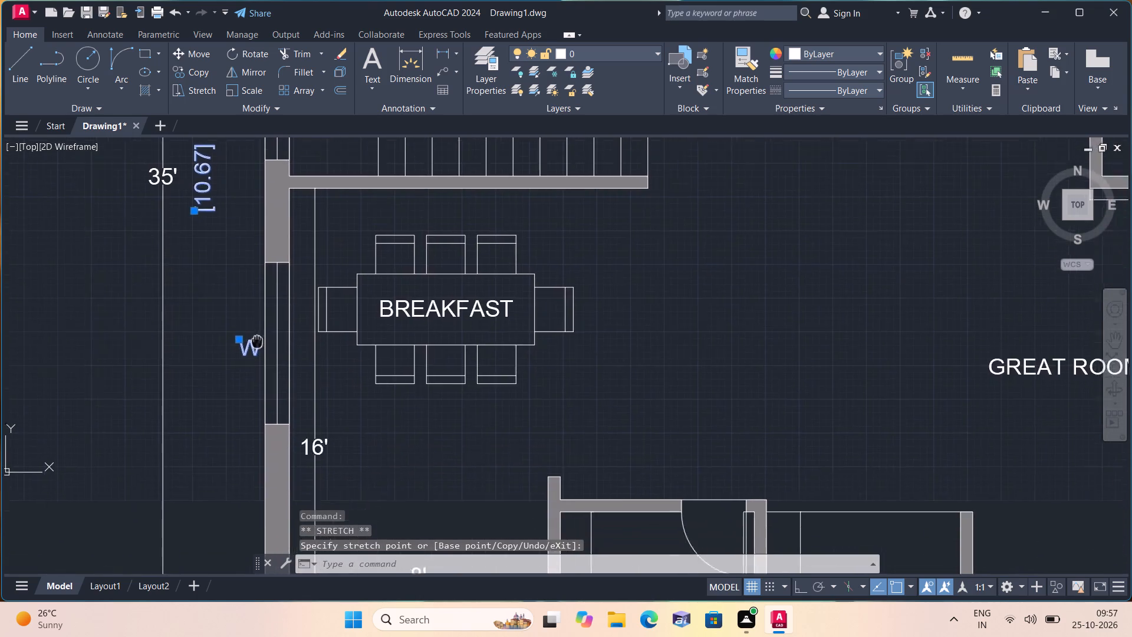
scroll(322, 470, "down", 1)
middle_click_drag(321, 470, 281, 323)
scroll(323, 415, "up", 1)
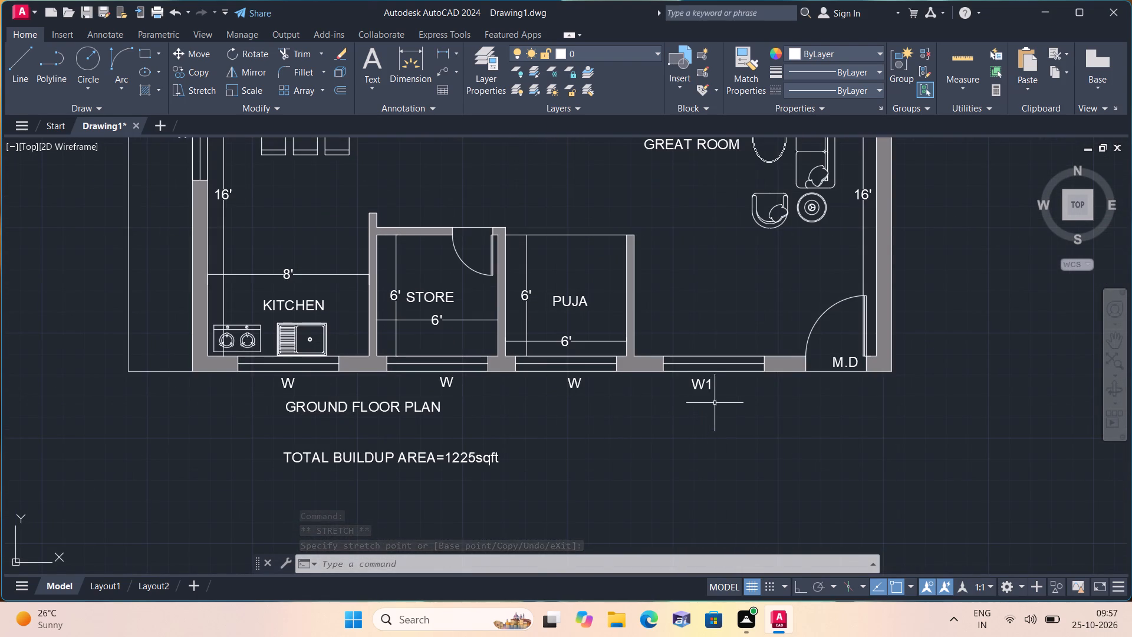
middle_click_drag(738, 297, 676, 471)
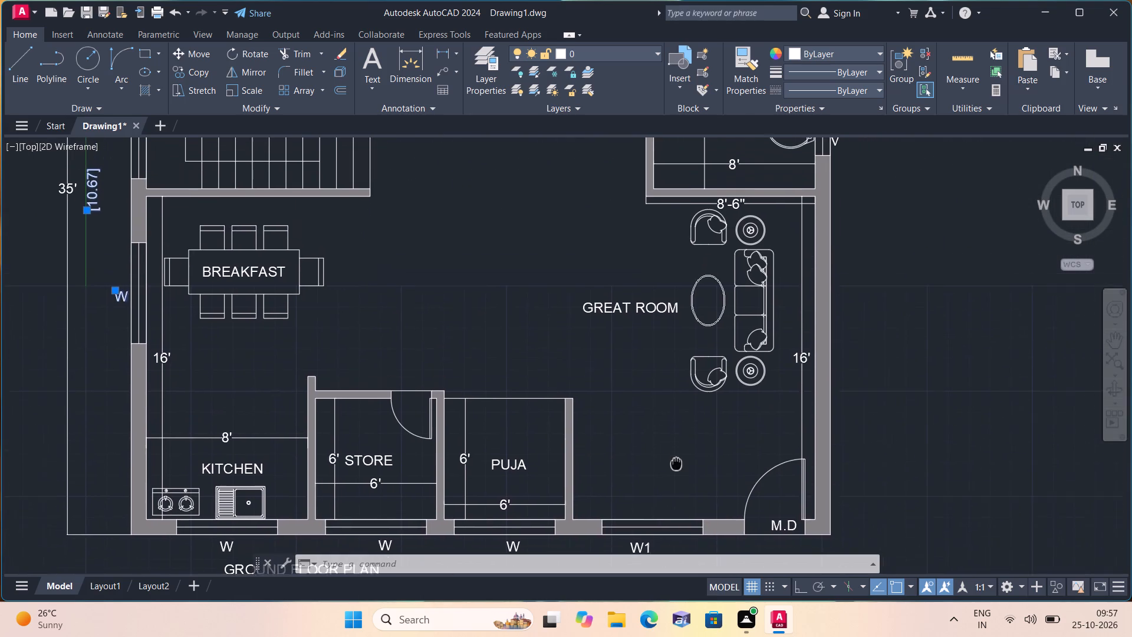
middle_click_drag(676, 471, 673, 503)
scroll(693, 438, "down", 1)
scroll(796, 283, "up", 2)
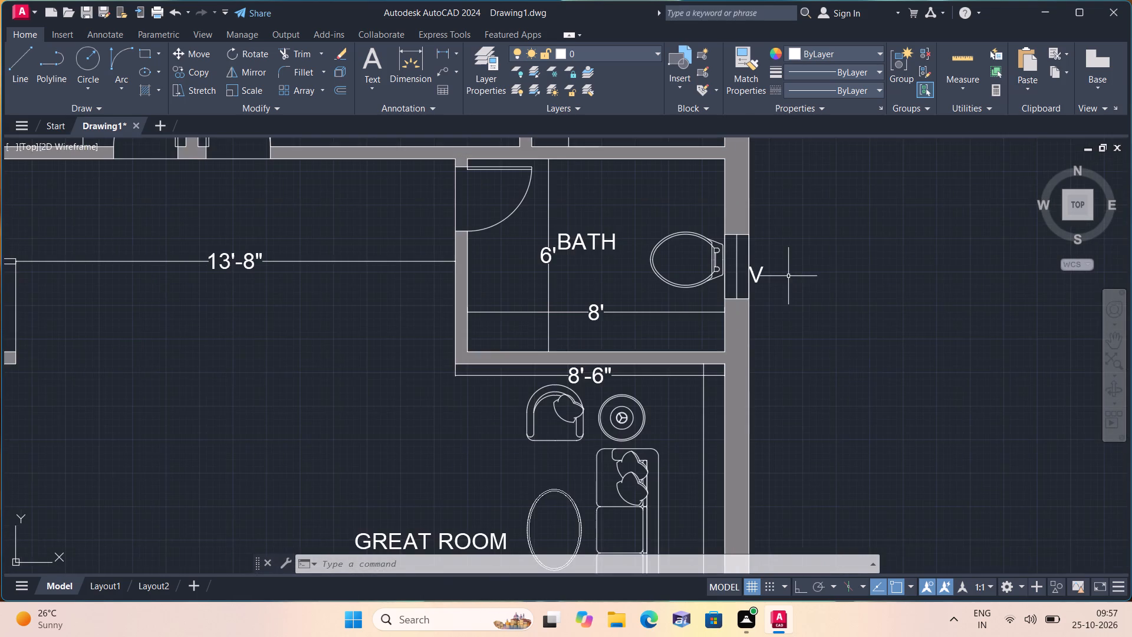
middle_click_drag(767, 275, 644, 402)
scroll(610, 415, "up", 1)
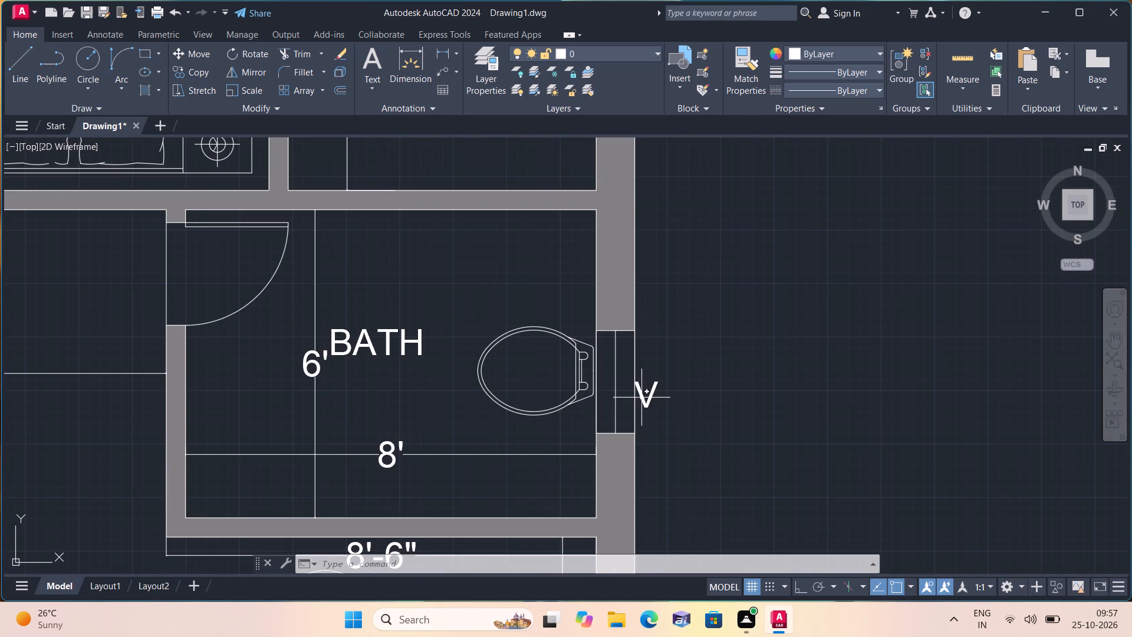
left_click(642, 388)
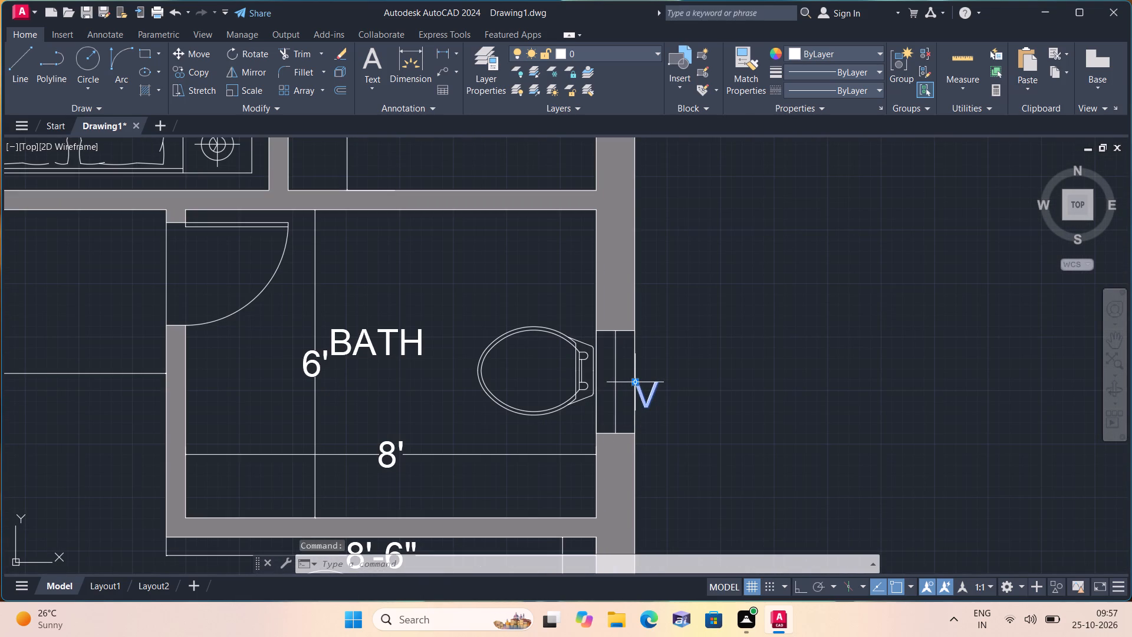
left_click(636, 380)
left_click(647, 377)
Move the V label outside the kid's bedroom bath closer to its ventilator opening and end the selection.
scroll(660, 339, "down", 2)
middle_click_drag(659, 339, 698, 429)
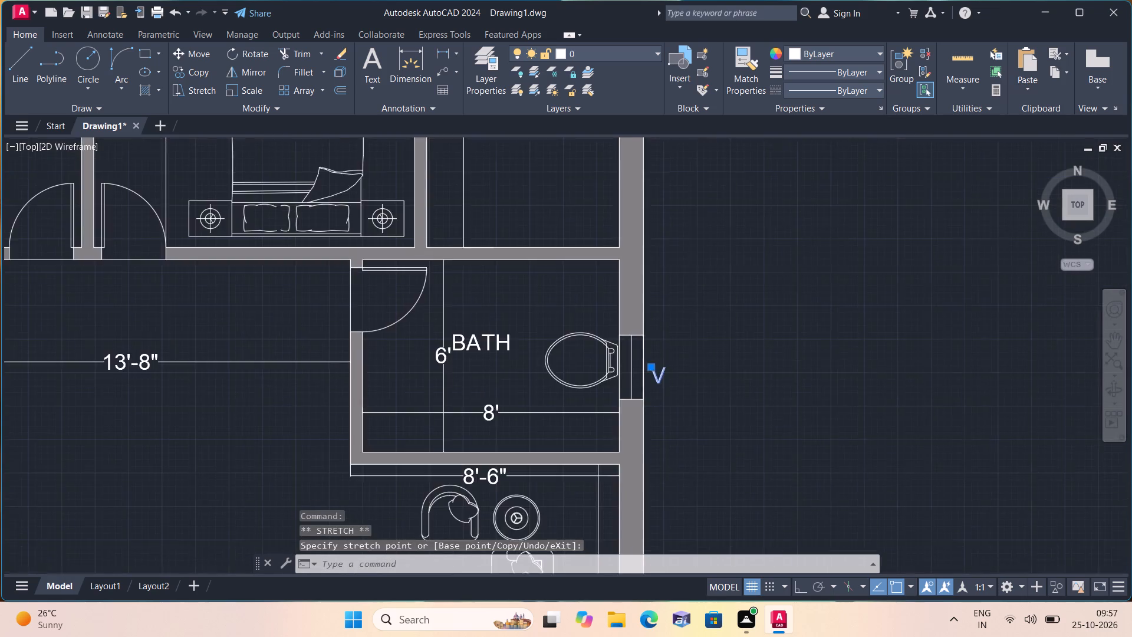
middle_click_drag(698, 429, 718, 485)
scroll(709, 337, "up", 2)
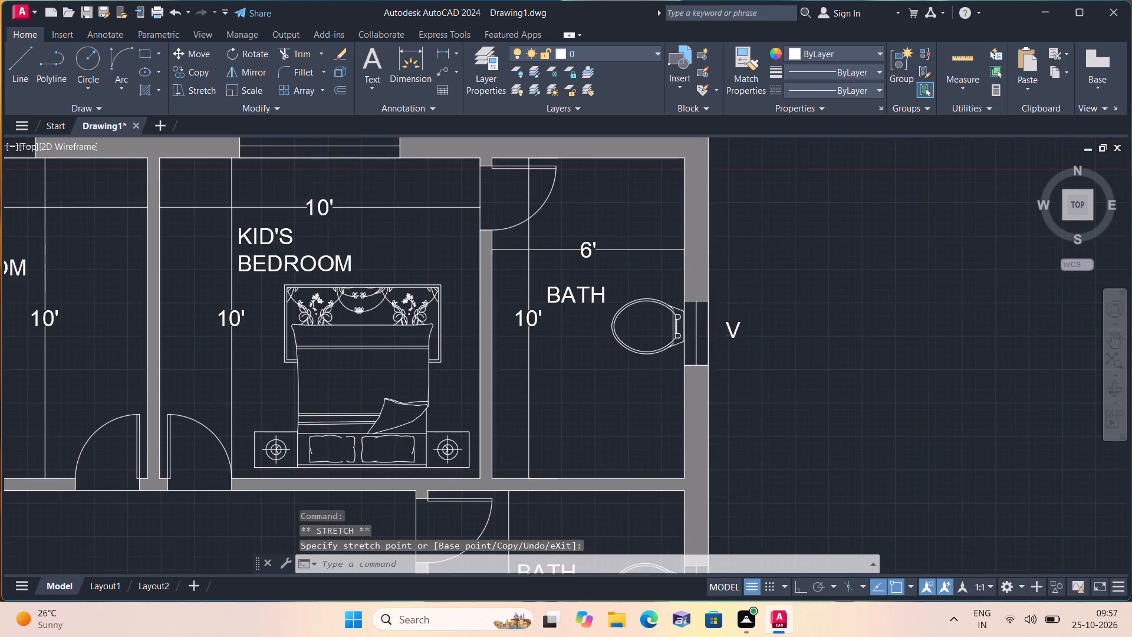
left_click(738, 321)
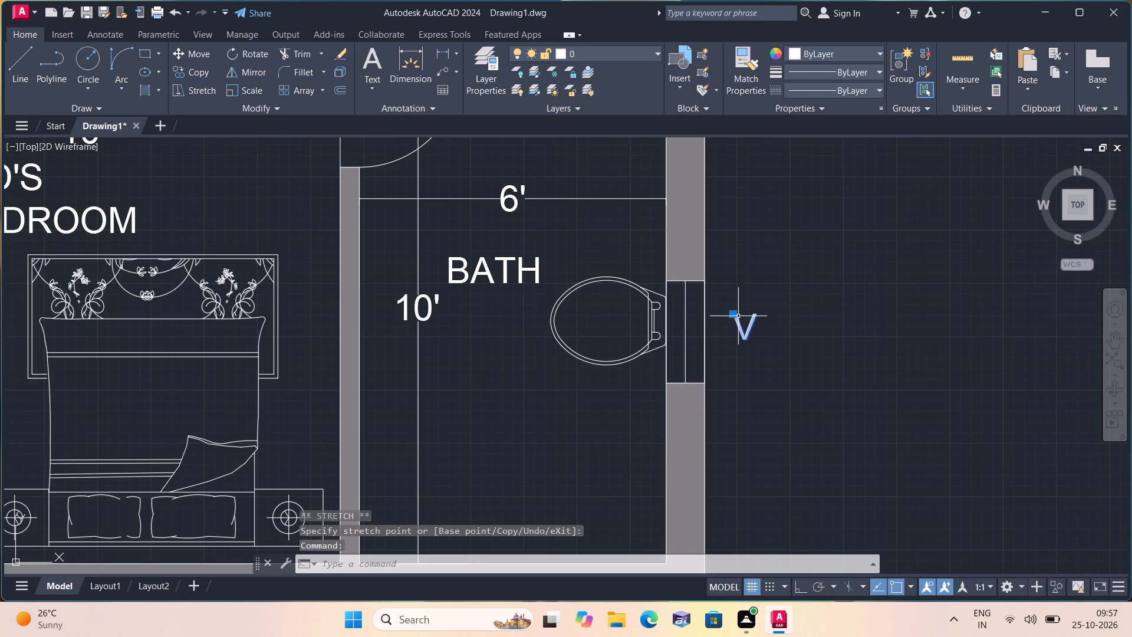
left_click(733, 314)
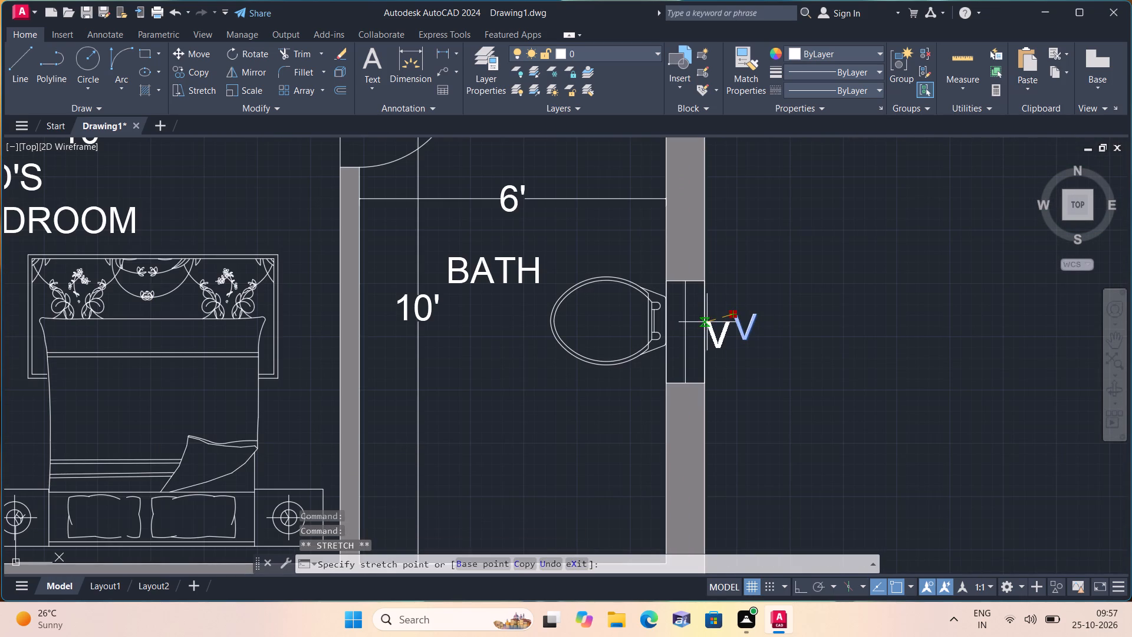
left_click(713, 322)
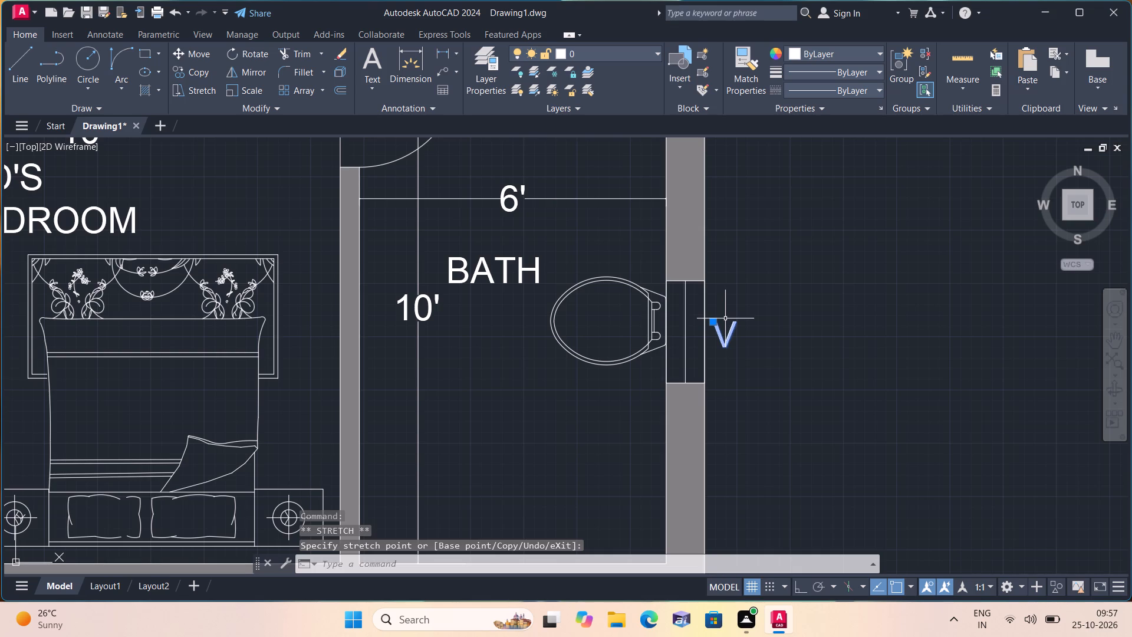
key("Escape")
scroll(725, 318, "down", 1)
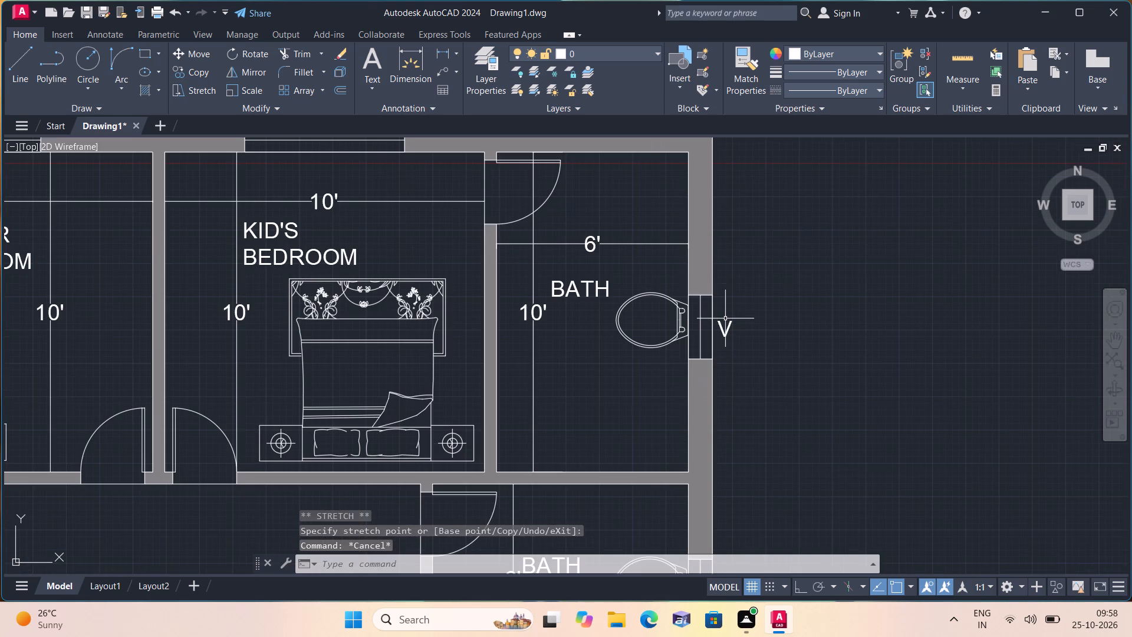
scroll(615, 360, "down", 2)
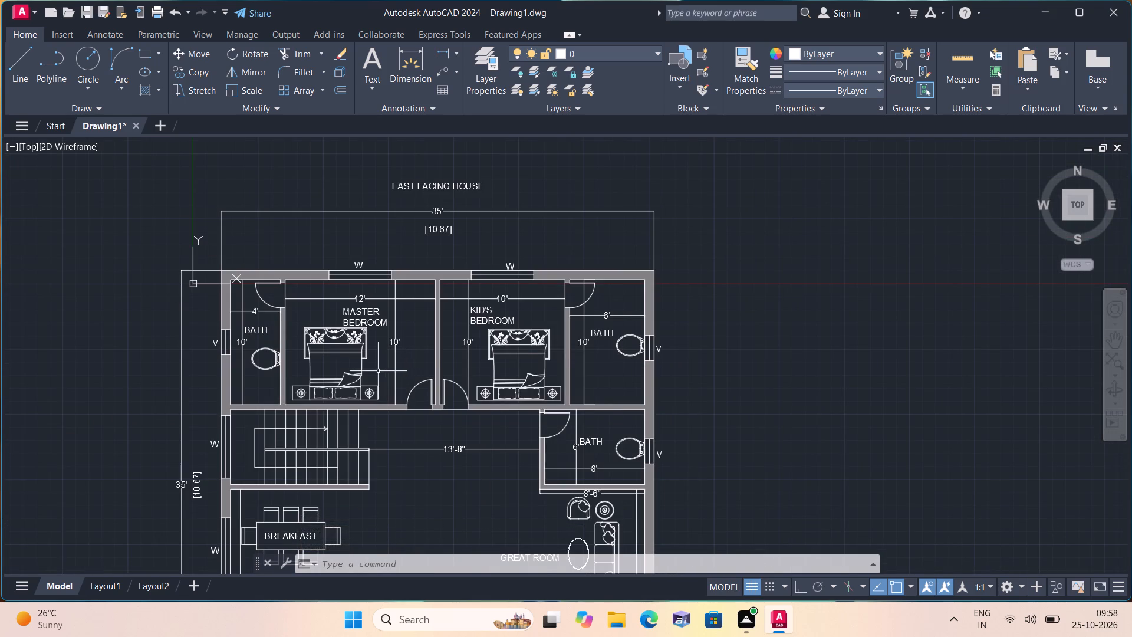
Look over the annotated floor plan from the EAST FACING HOUSE title down to the total area note.
scroll(370, 376, "down", 1)
middle_click_drag(368, 373, 390, 301)
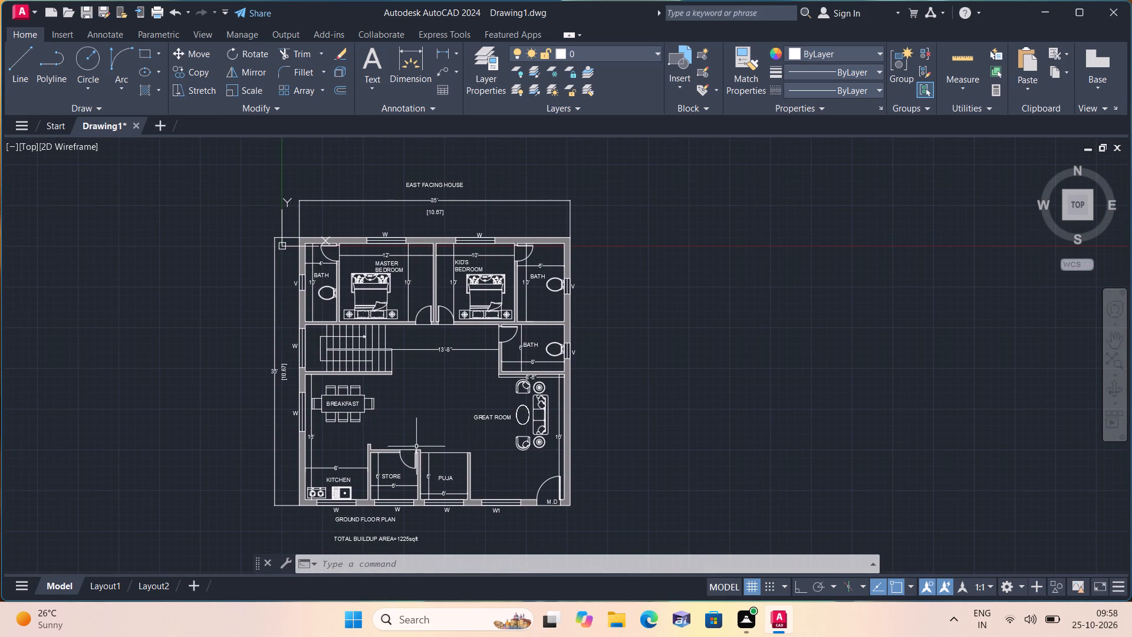
middle_click_drag(441, 501, 393, 422)
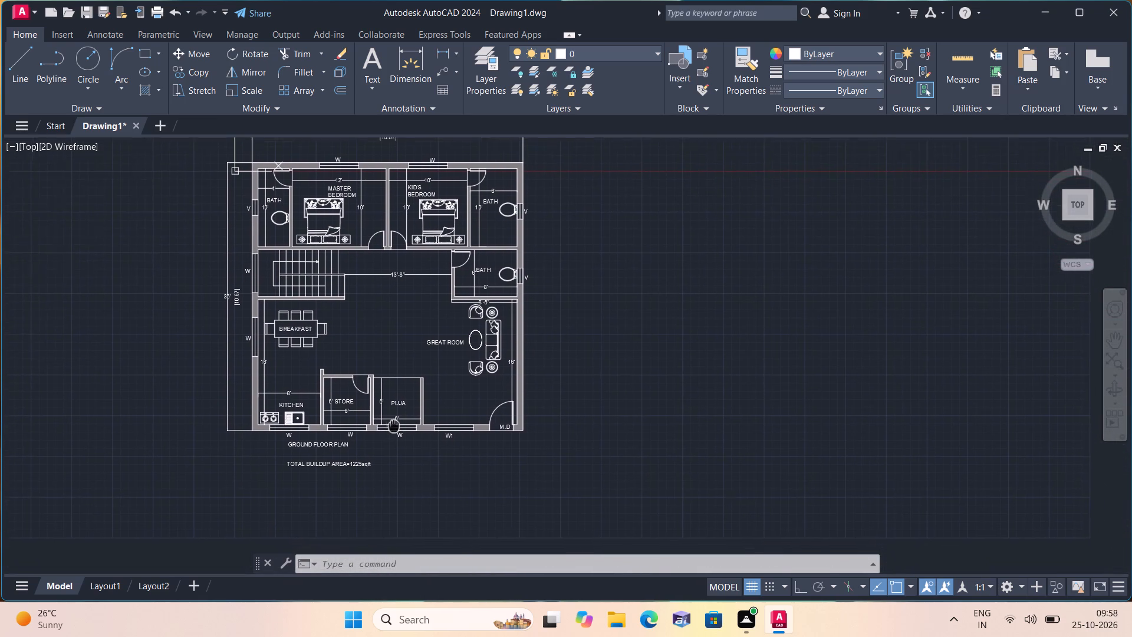
middle_click_drag(393, 422, 391, 402)
scroll(298, 423, "up", 1)
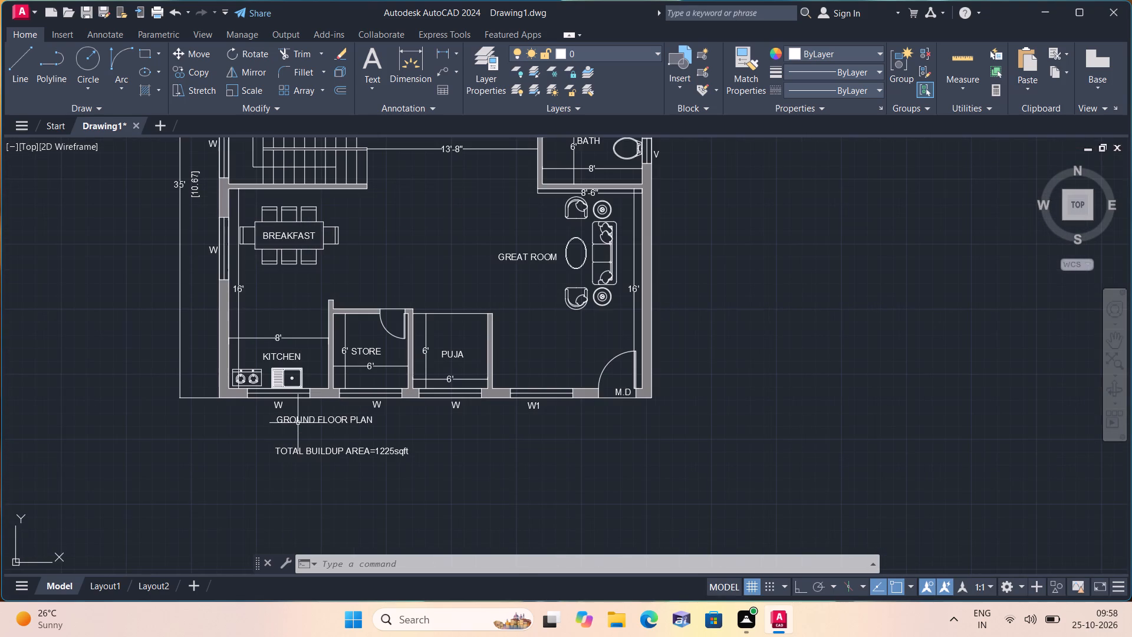
middle_click_drag(300, 417, 382, 567)
scroll(399, 522, "down", 2)
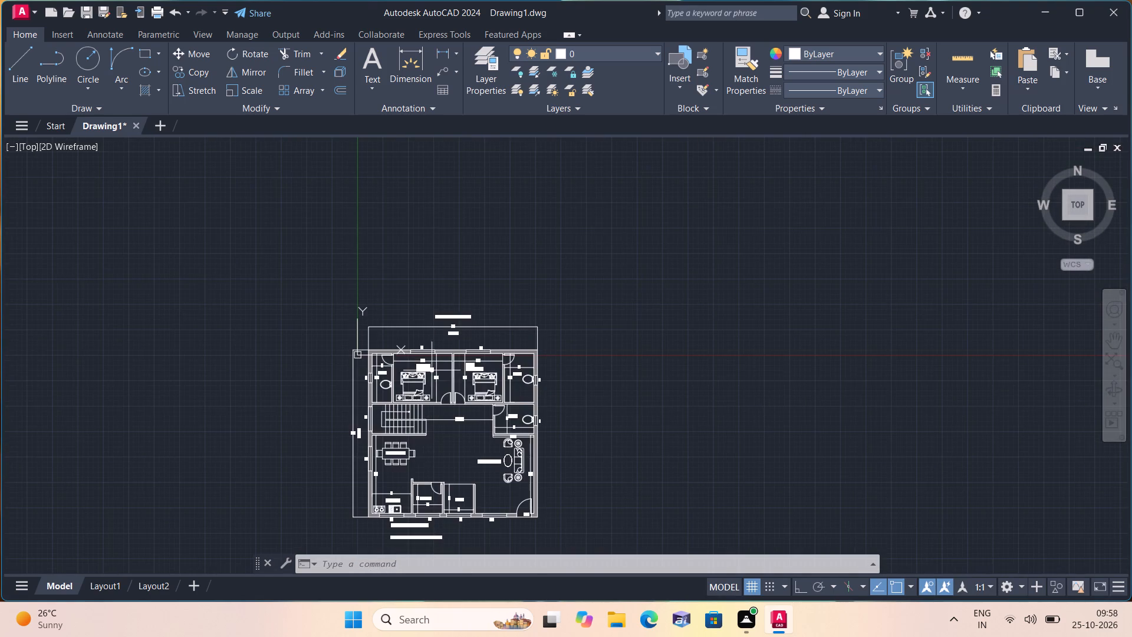
scroll(450, 305, "up", 3)
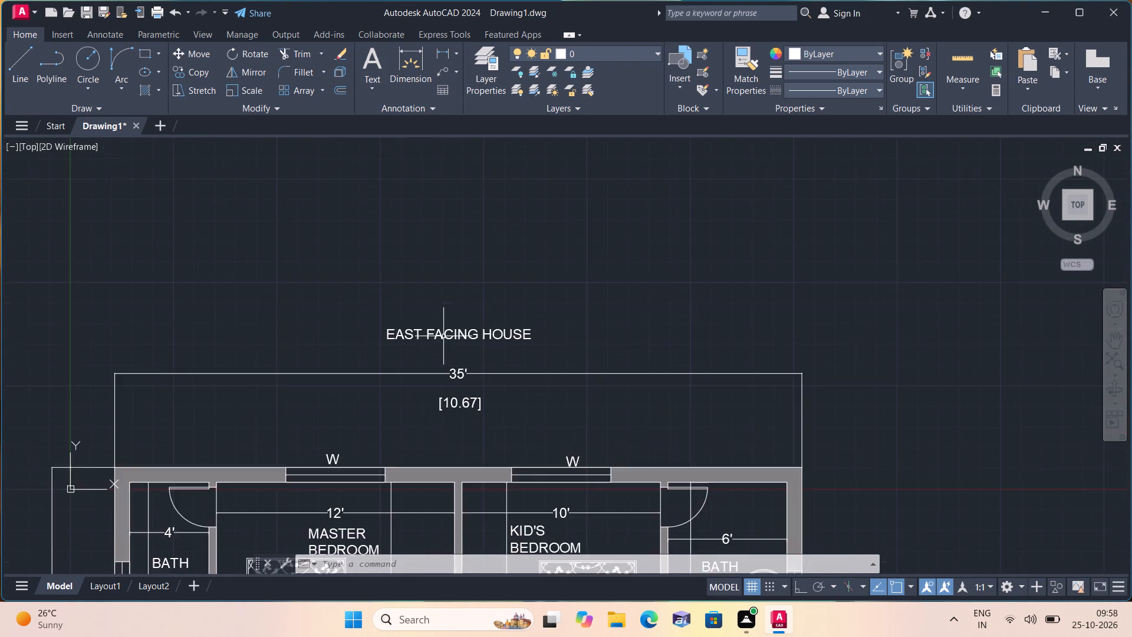
scroll(443, 336, "up", 1)
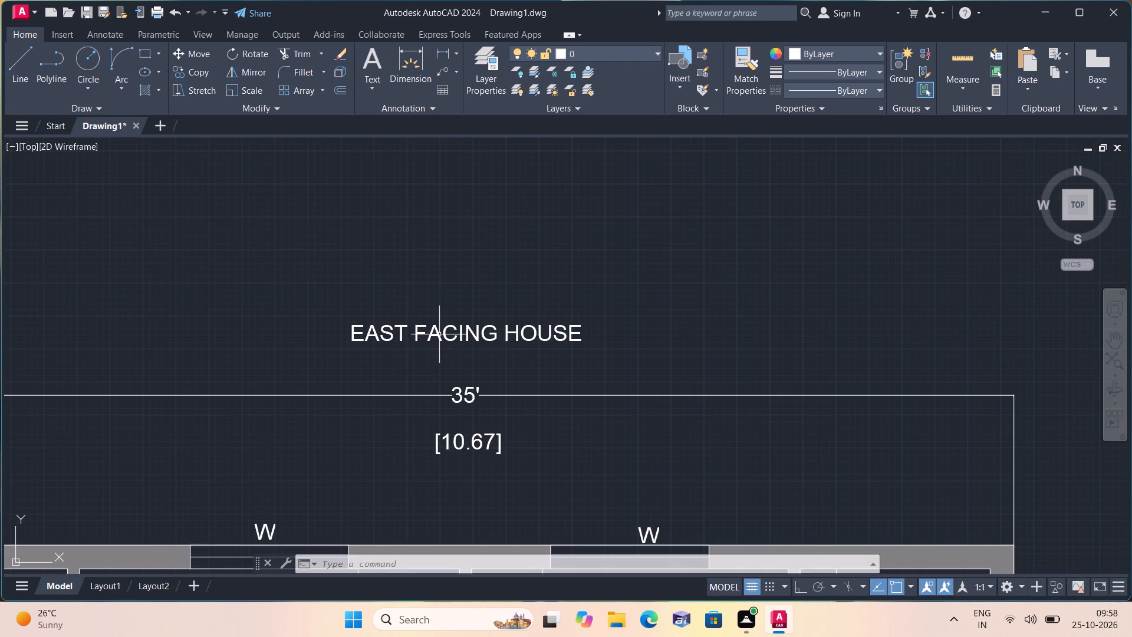
left_click(439, 334)
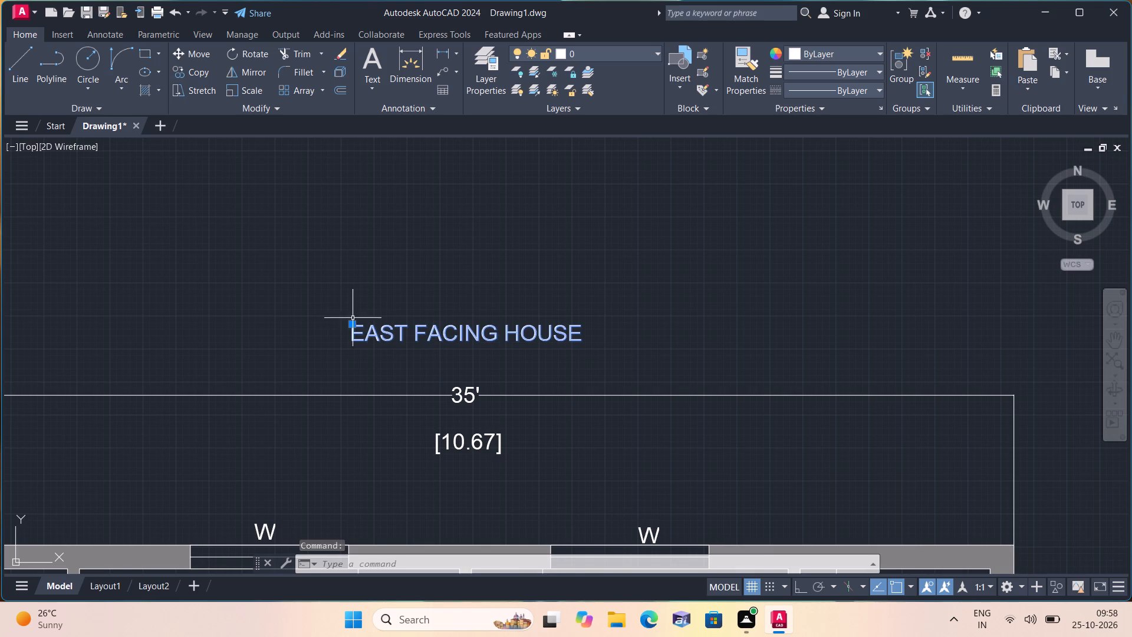
key("Escape")
Move the TOTAL BUILDUP AREA=1225sqft note up so it sits directly beneath the GROUND FLOOR PLAN title.
scroll(393, 364, "down", 2)
middle_click_drag(472, 439, 470, 438)
scroll(472, 439, "down", 1)
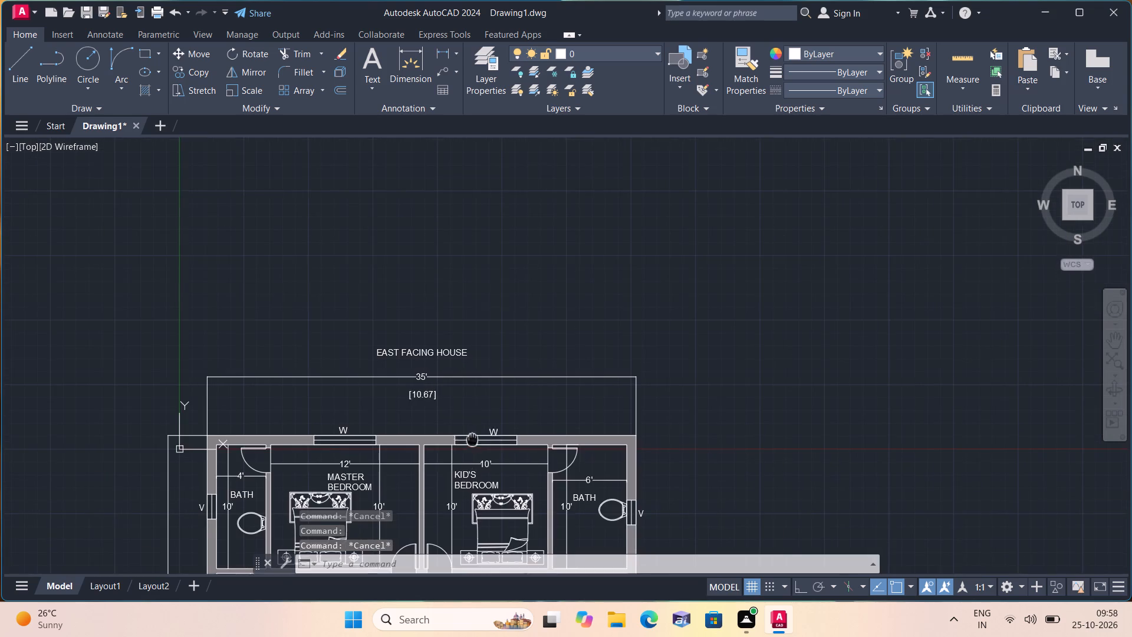
middle_click_drag(470, 438, 573, 222)
scroll(453, 520, "up", 2)
middle_click_drag(456, 496, 455, 491)
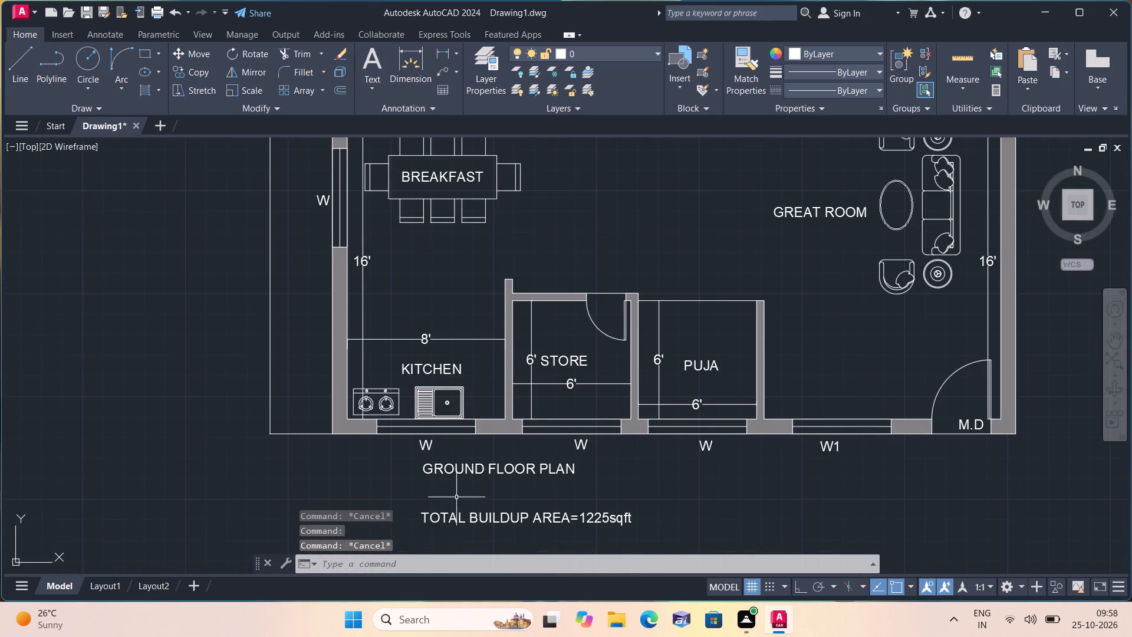
middle_click_drag(455, 491, 484, 407)
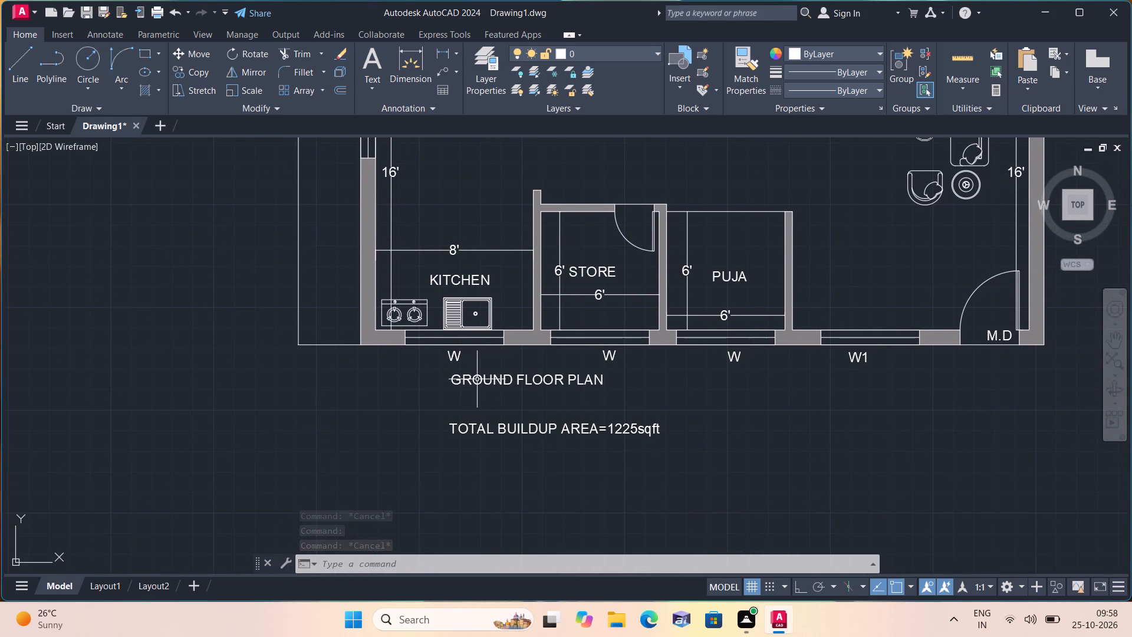
left_click(475, 429)
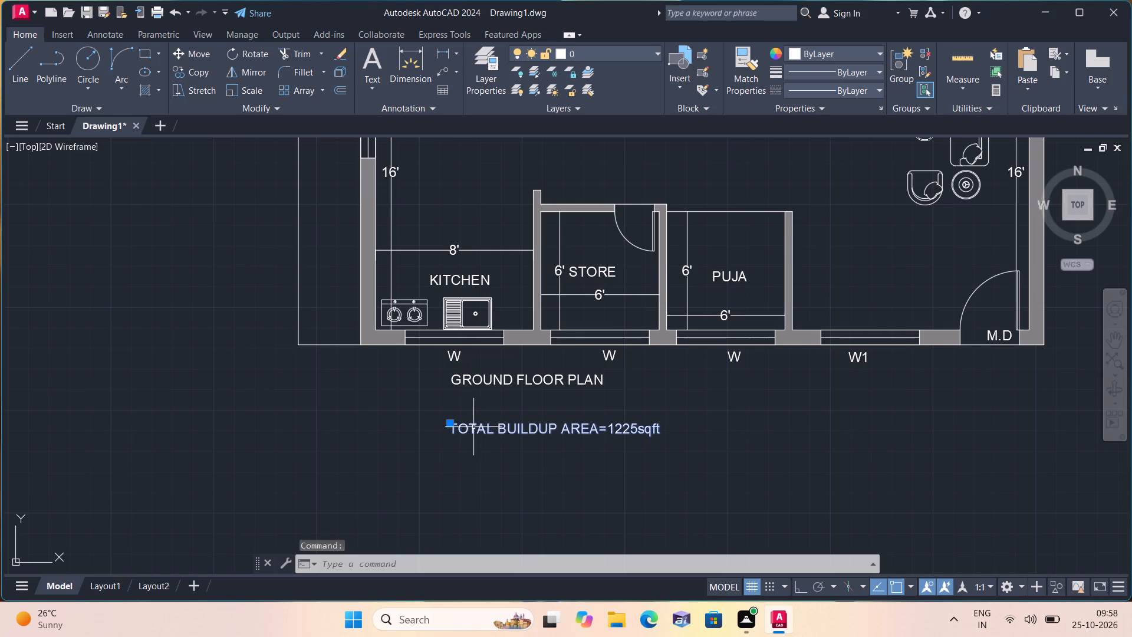
left_click(450, 422)
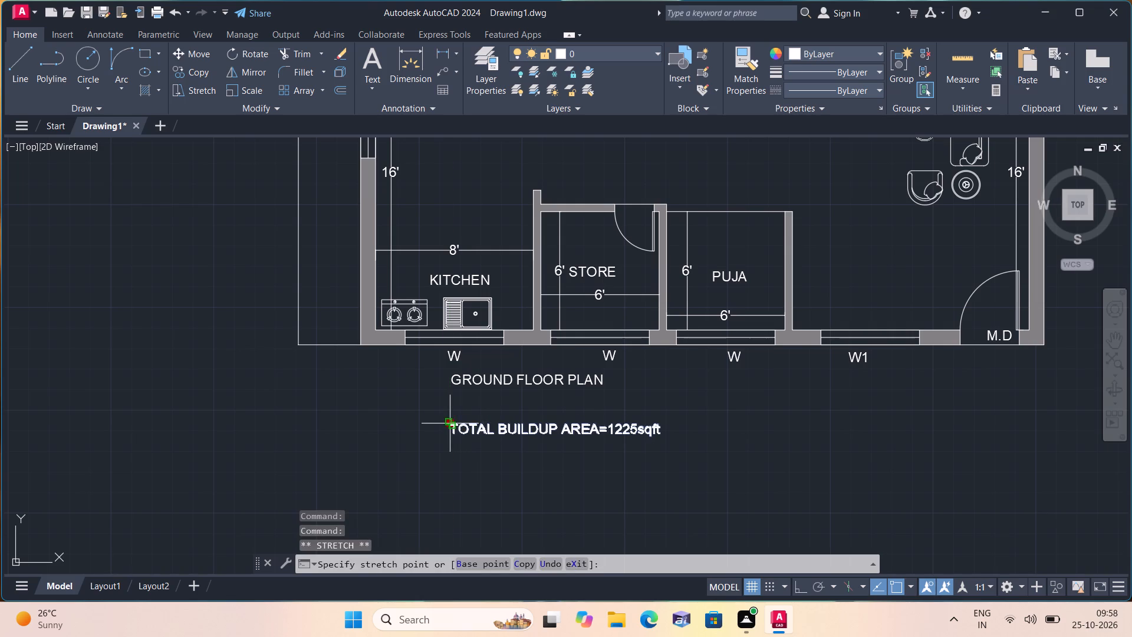
left_click(447, 397)
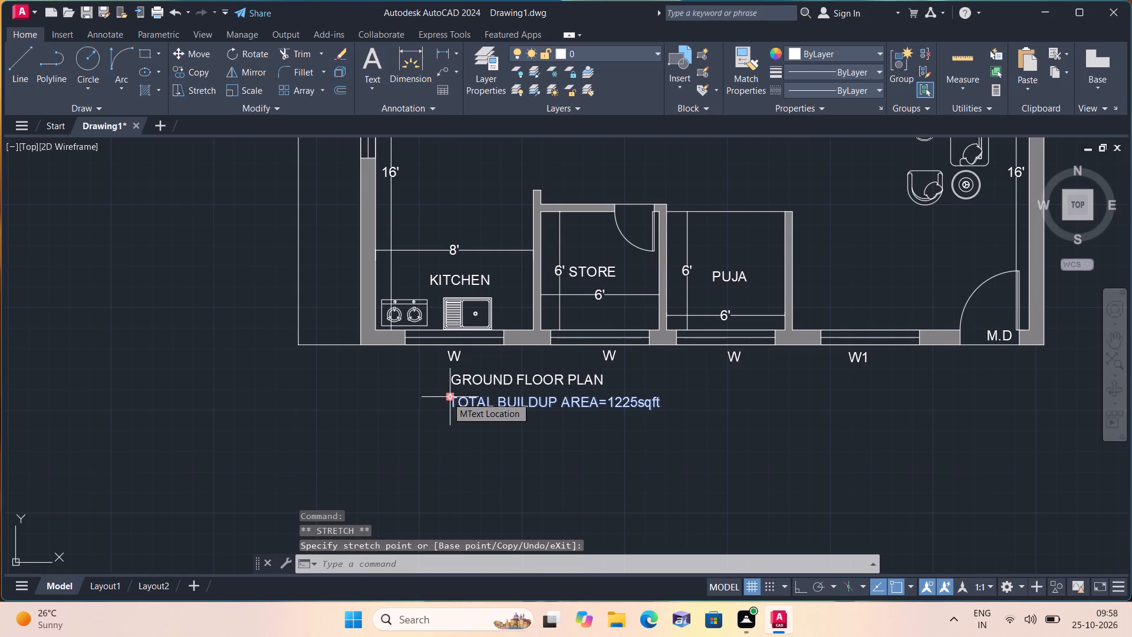
key("Escape")
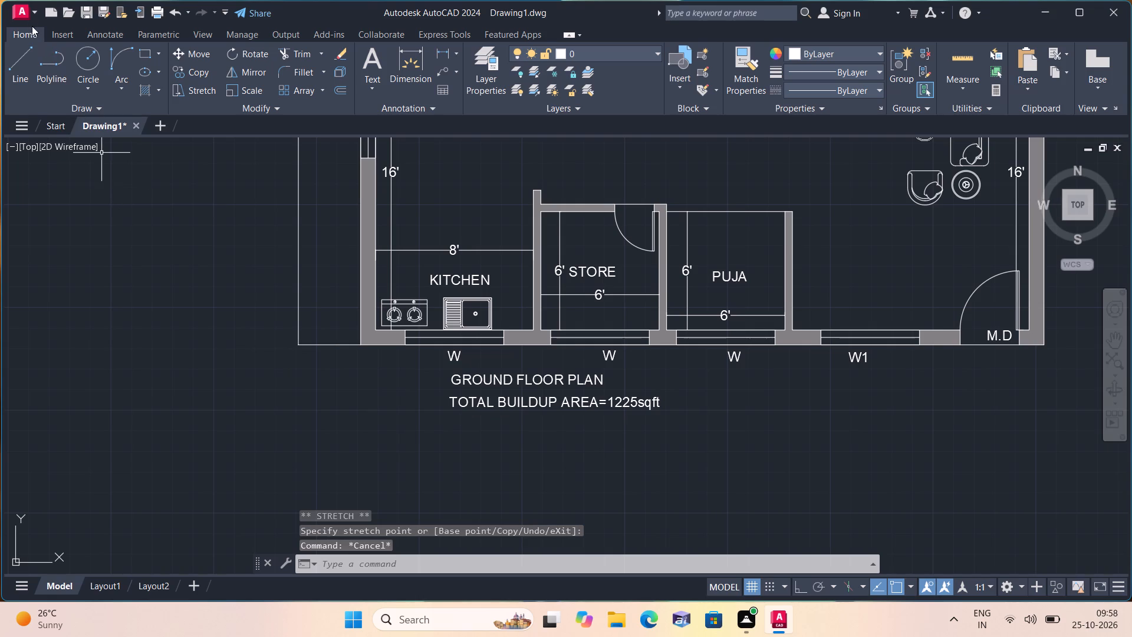
Save the drawing in the Downloads folder under the file name east12.
left_click(24, 5)
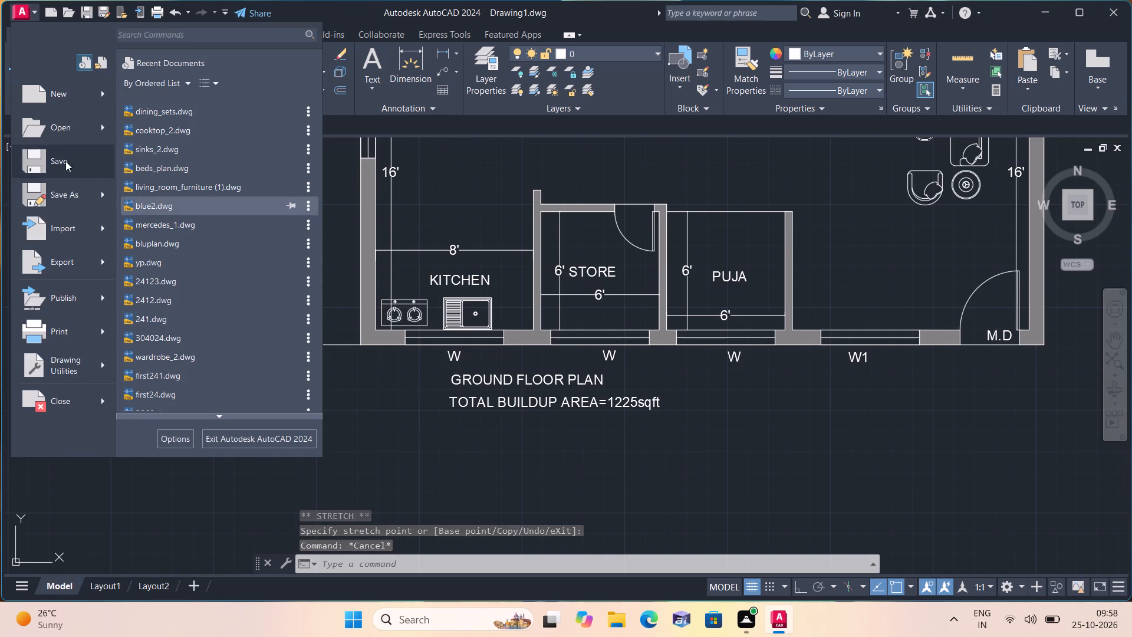
left_click(64, 156)
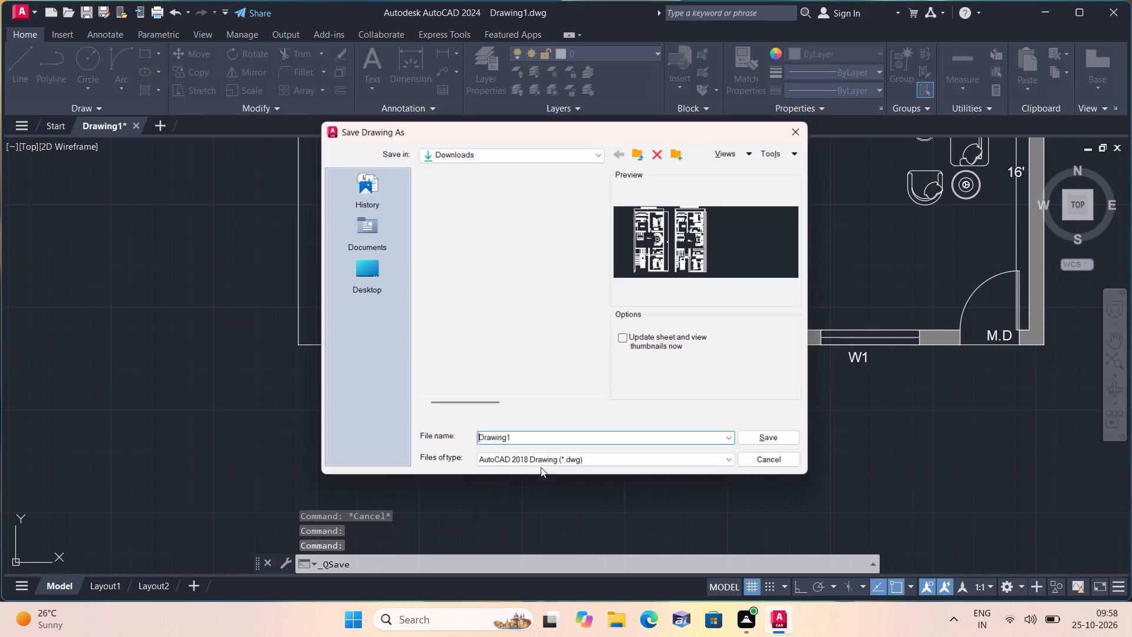
left_click(539, 441)
key("BackSpace")
key("BackSpace")
key("BackSpace")
key("BackSpace")
key("BackSpace")
key("BackSpace")
key("BackSpace")
key("BackSpace")
key("BackSpace")
key("BackSpace")
key("BackSpace")
key("BackSpace")
key("BackSpace")
key("BackSpace")
key("BackSpace")
key("BackSpace")
key("BackSpace")
key("BackSpace")
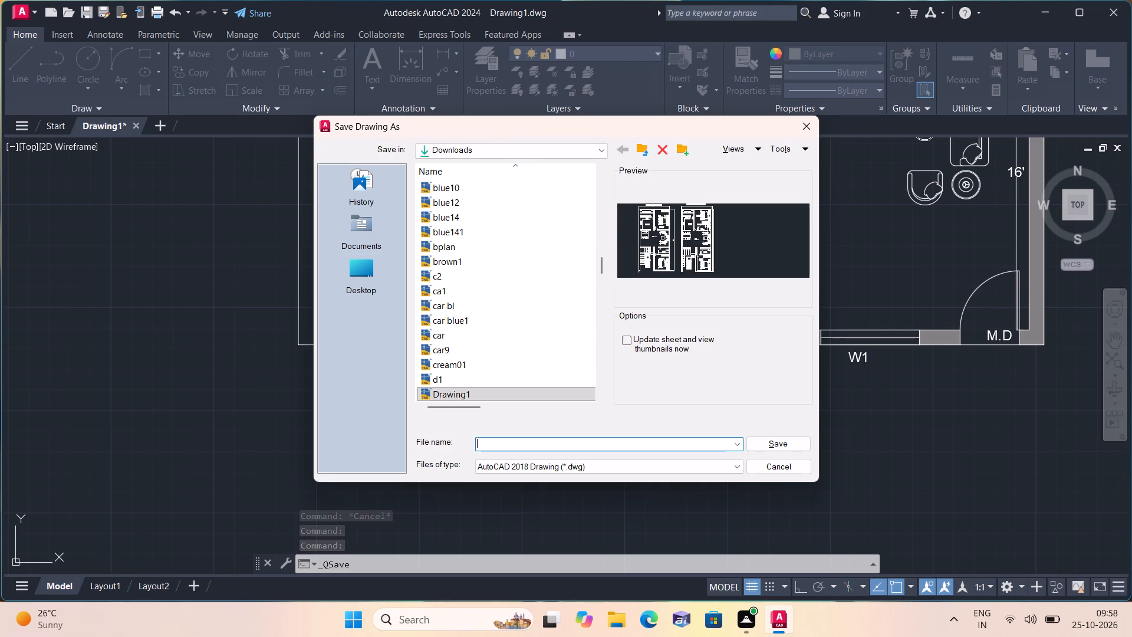
type("east")
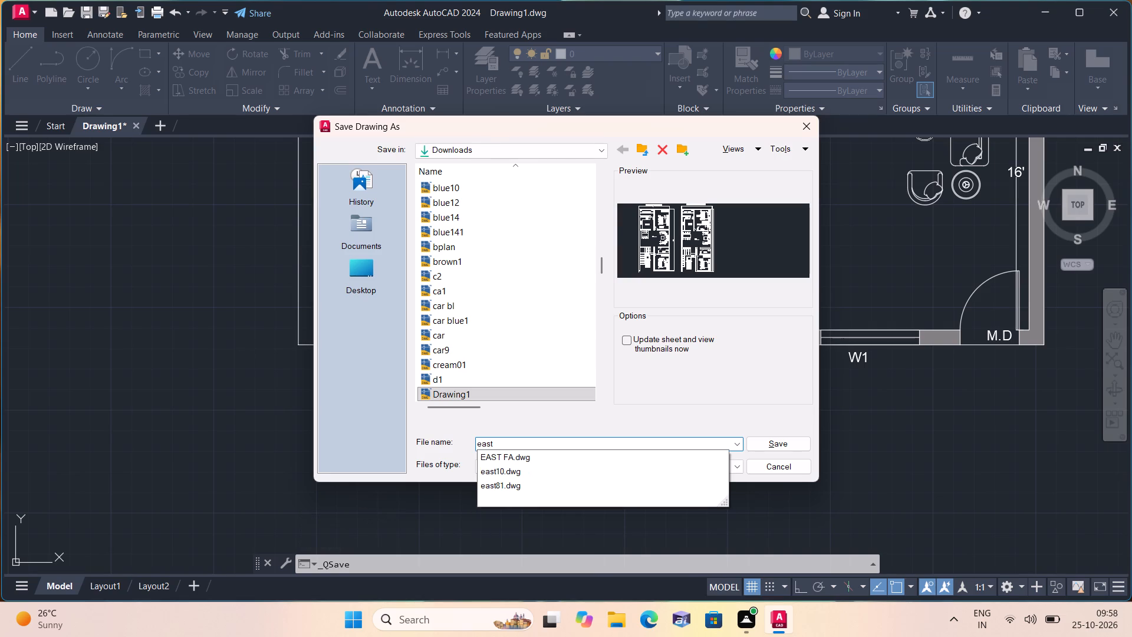
type("12")
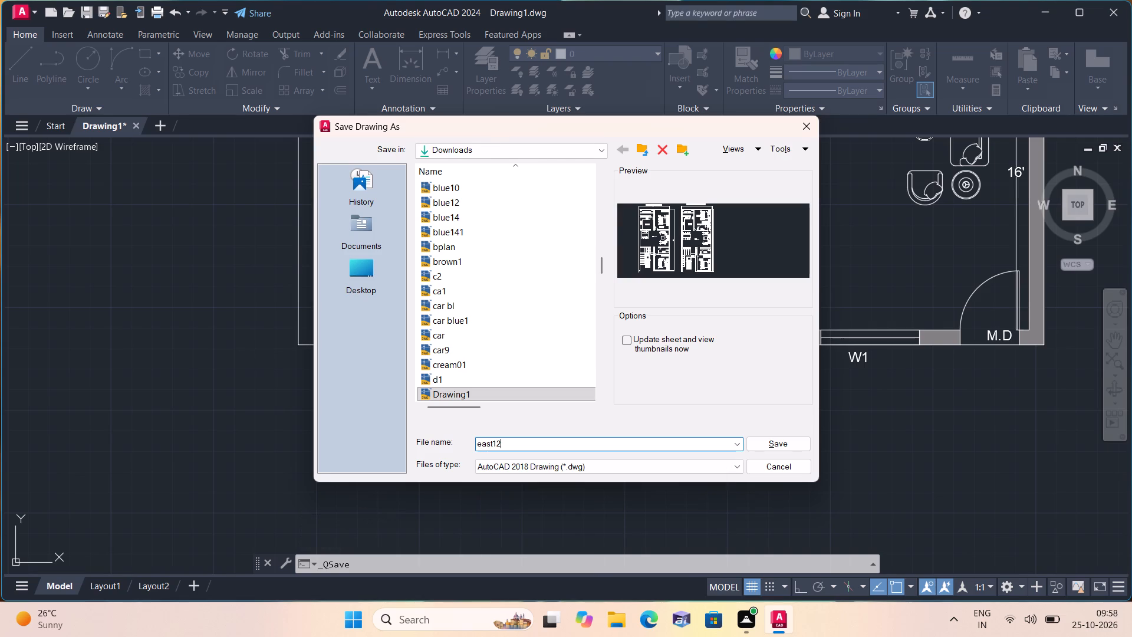
left_click(775, 439)
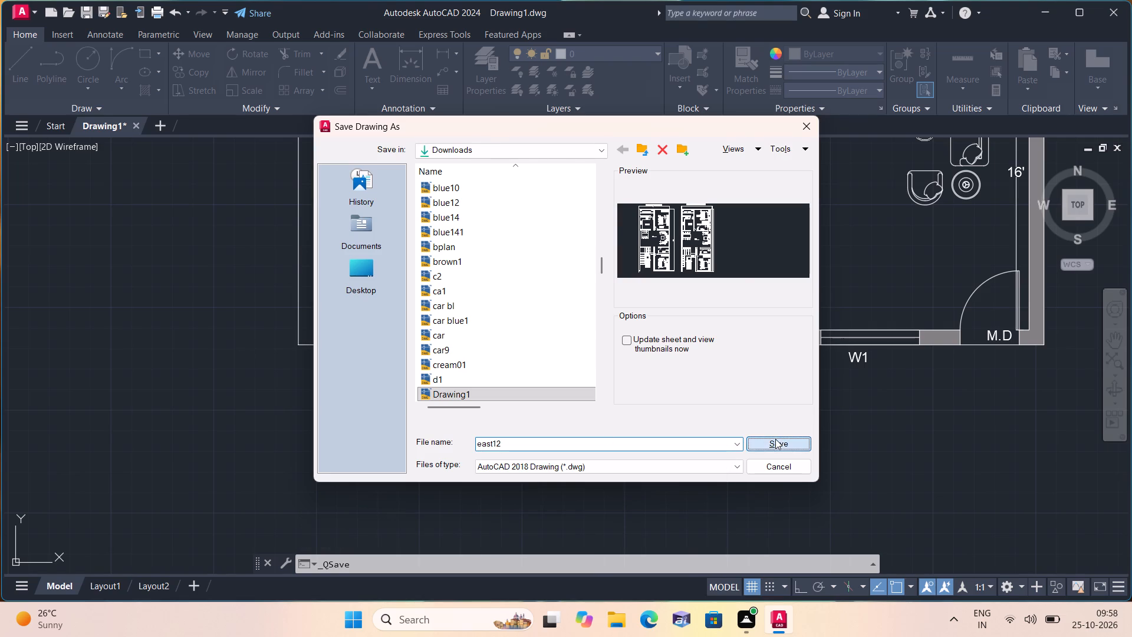
Start a plot using the DWG To PDF.pc3 plotter and ISO A4 (297.00 x 210.00 MM) paper.
type("plot")
key("space")
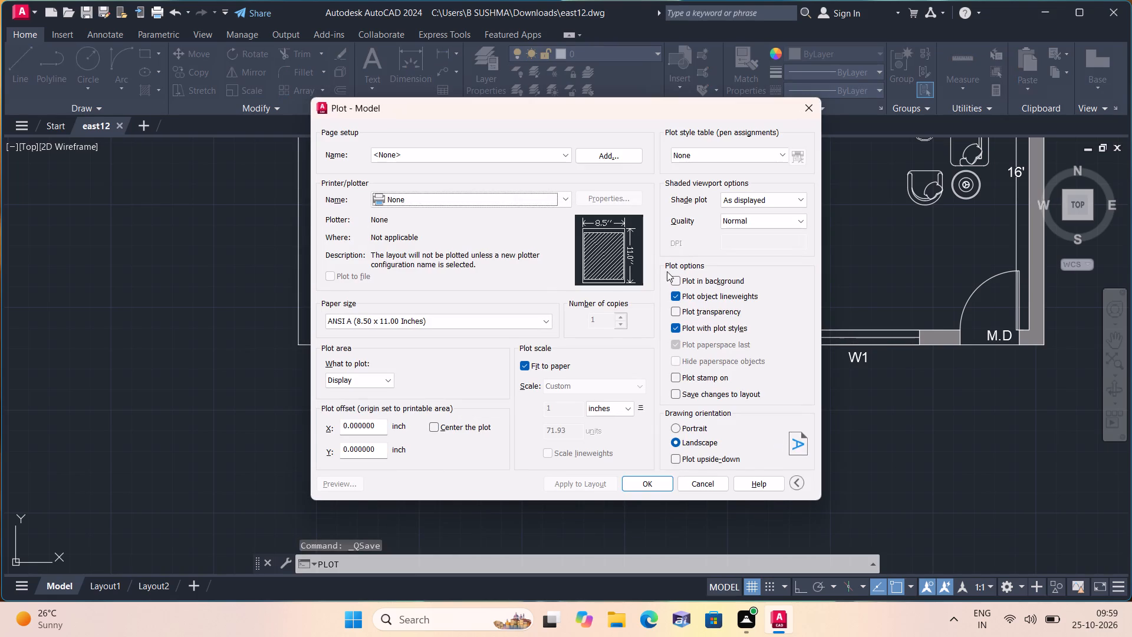
left_click(542, 203)
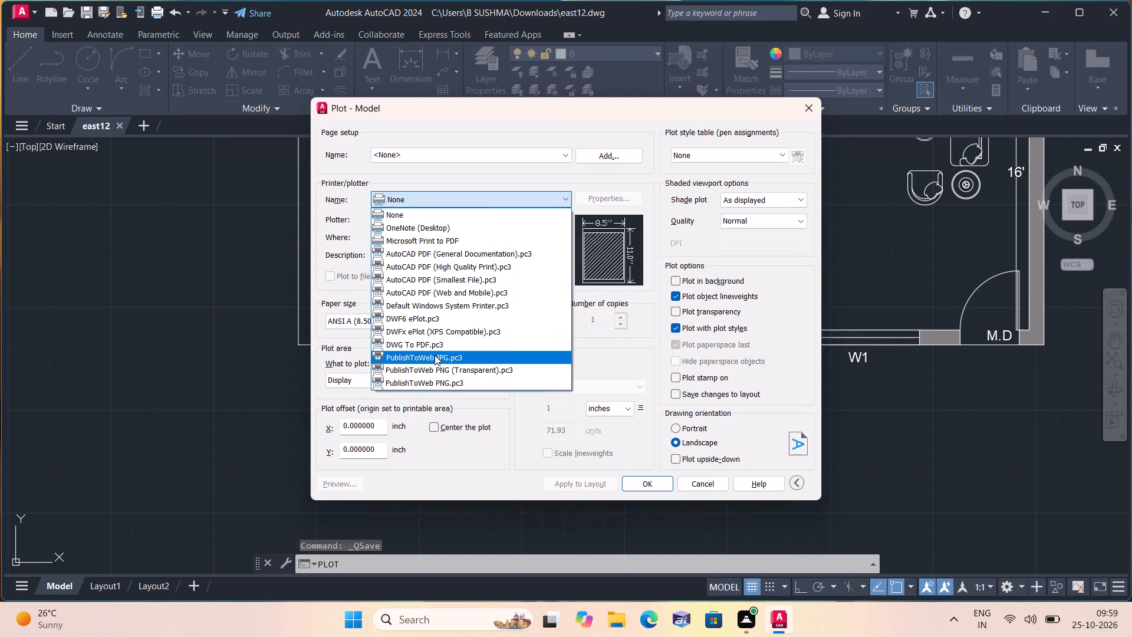
left_click(429, 339)
left_click(430, 321)
scroll(437, 406, "down", 1)
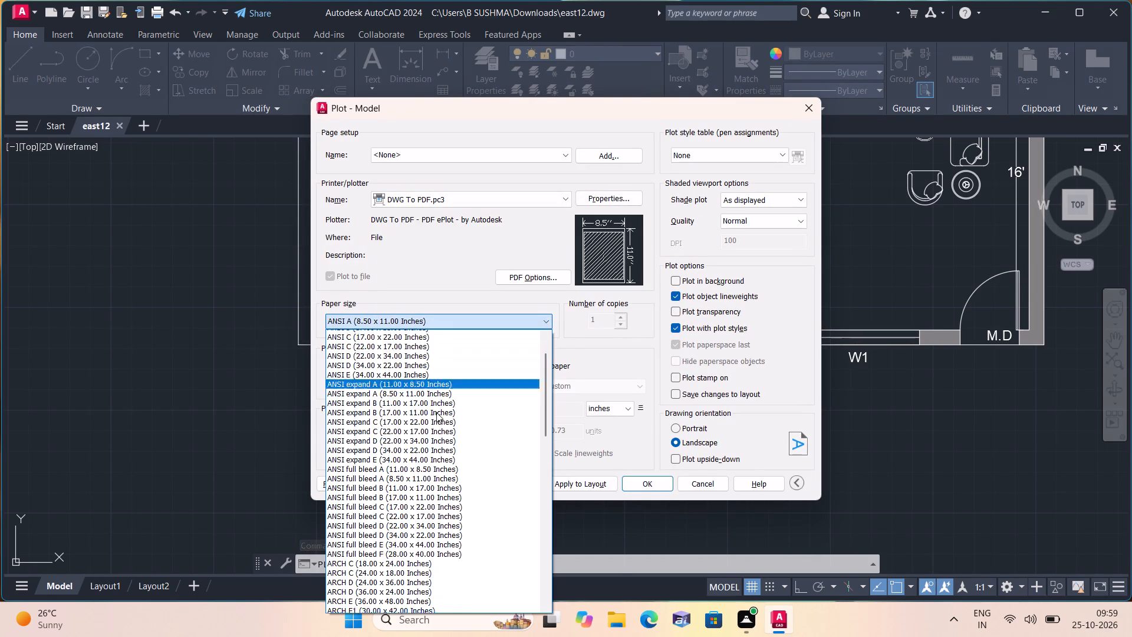
scroll(436, 412, "down", 3)
scroll(454, 554, "down", 5)
scroll(384, 483, "down", 5)
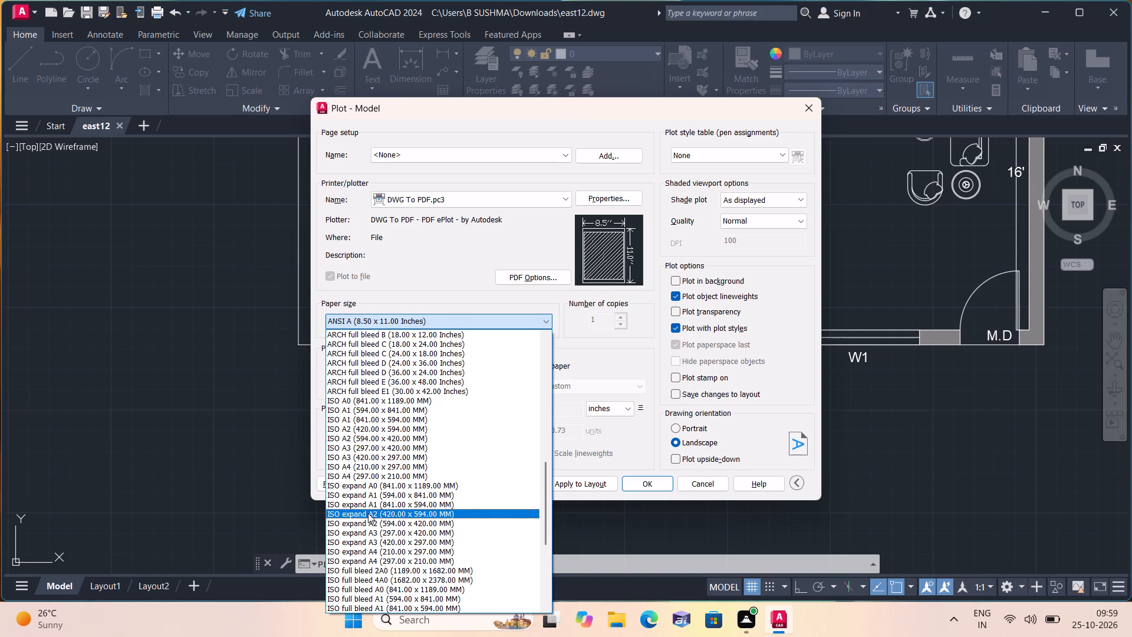
left_click(360, 475)
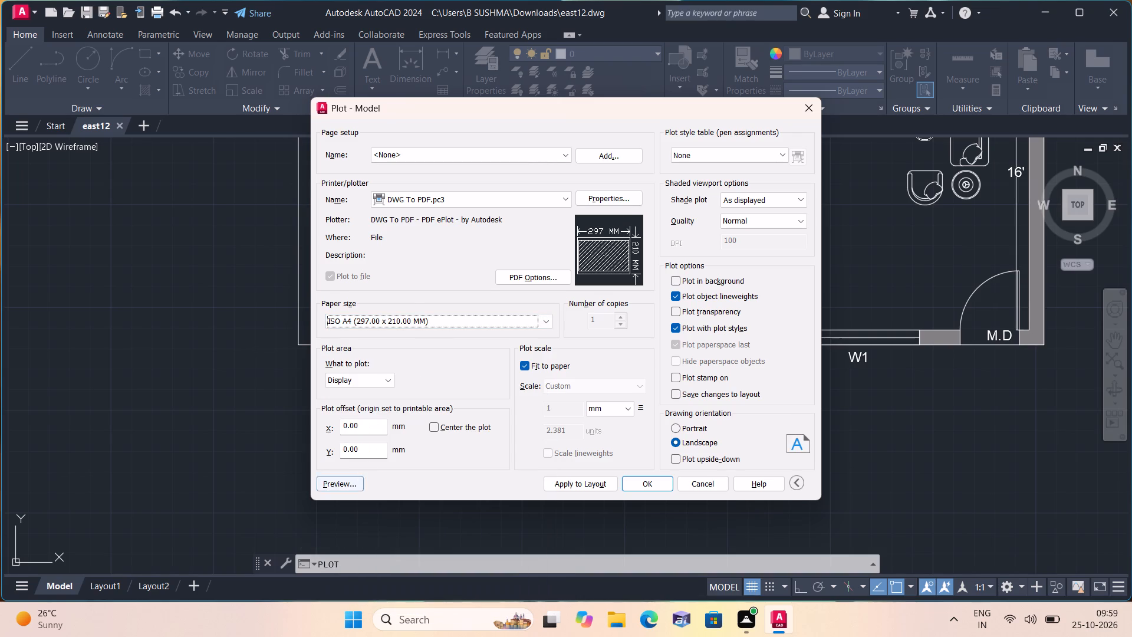
Define the plot area as a window around the entire floor plan with its titles and centre the plot.
left_click(373, 377)
left_click(359, 418)
scroll(359, 416, "down", 1)
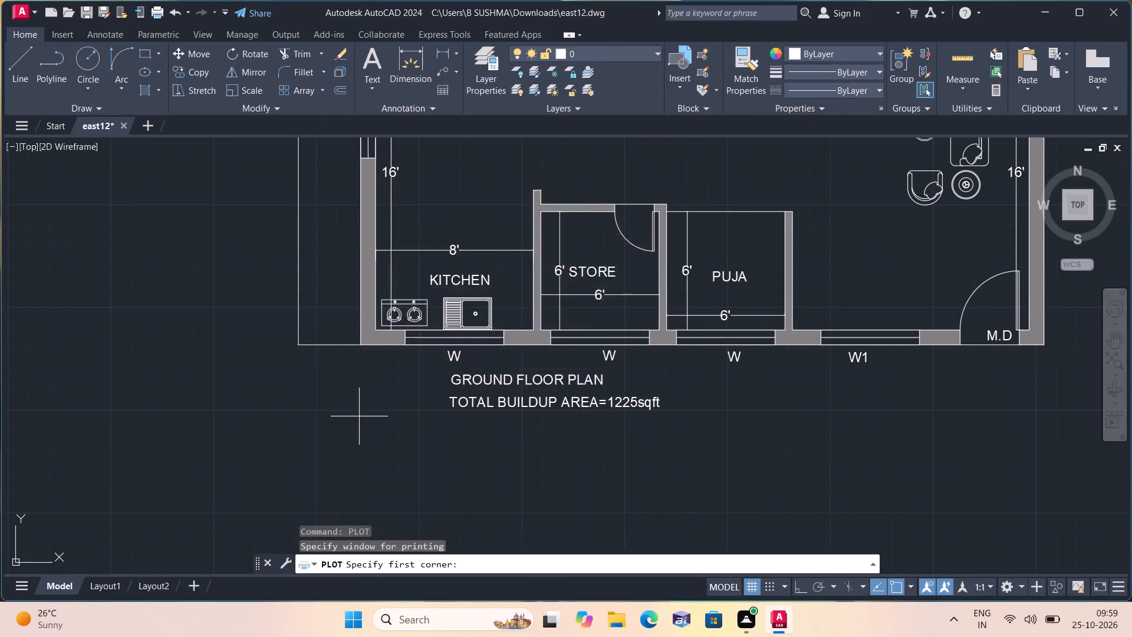
scroll(359, 415, "down", 3)
left_click_drag(252, 242, 265, 257)
left_click(579, 447)
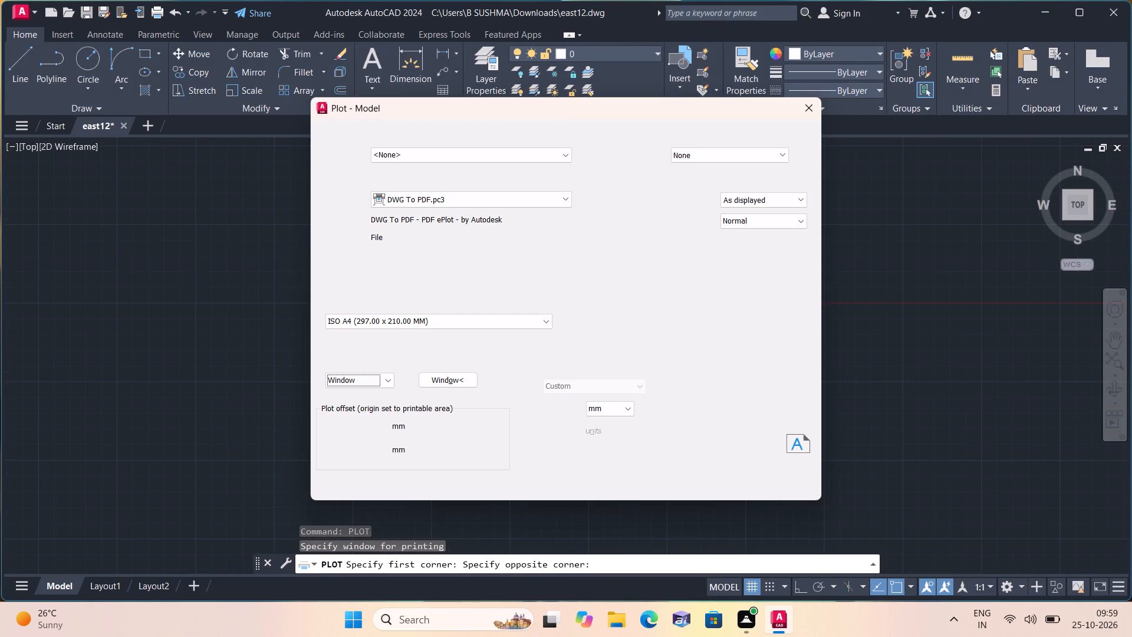
left_click(428, 423)
left_click(435, 427)
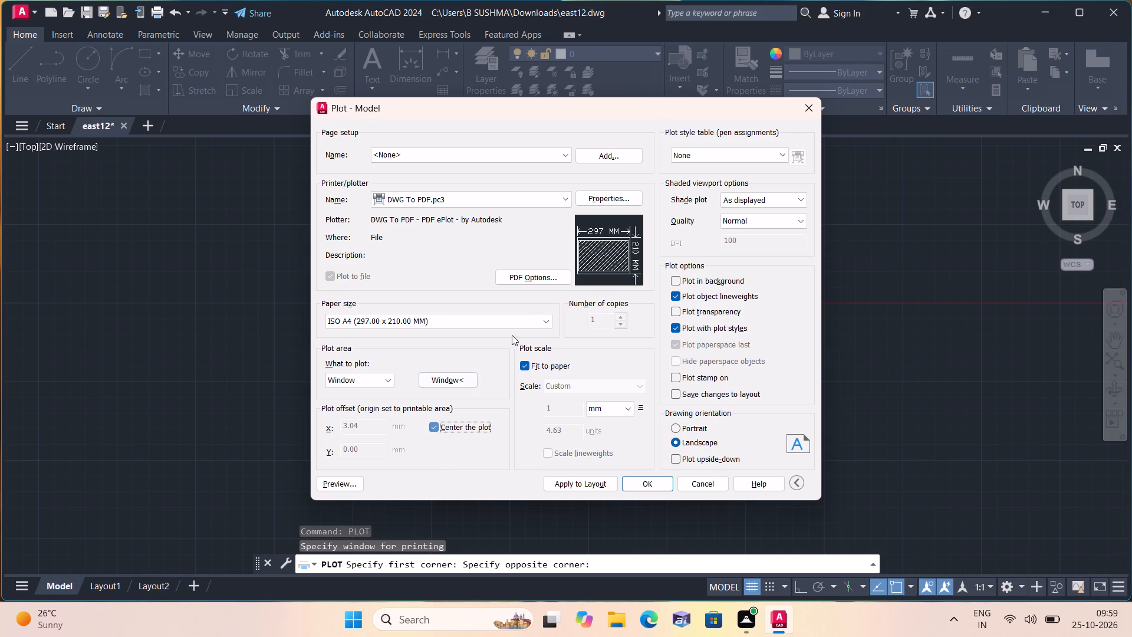
Assign the acad.ctb plot style table to all layouts.
left_click(688, 153)
left_click(682, 178)
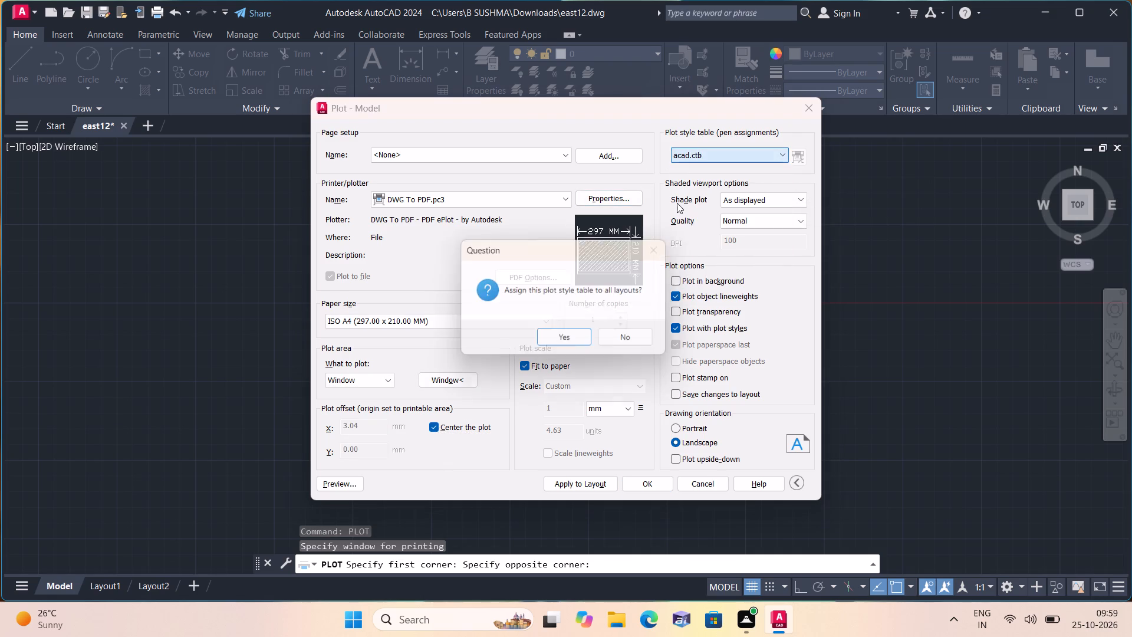
left_click(567, 335)
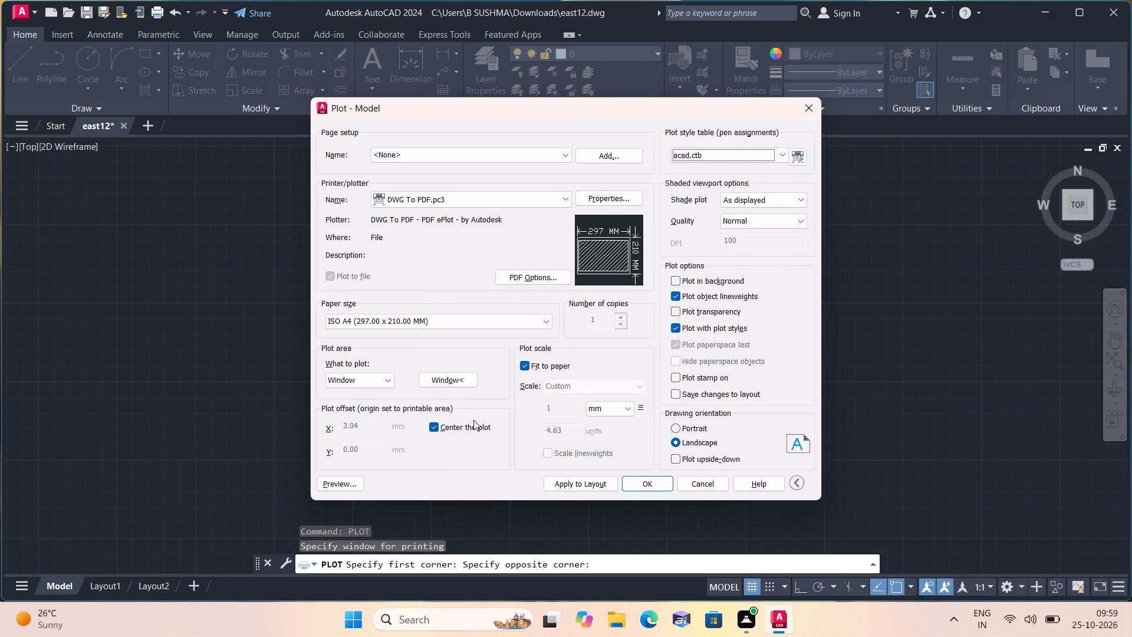
Preview the plot and inspect the titles, dimensions and room labels of the floor plan on the sheet, including the kitchen, store and puja area.
left_click(338, 485)
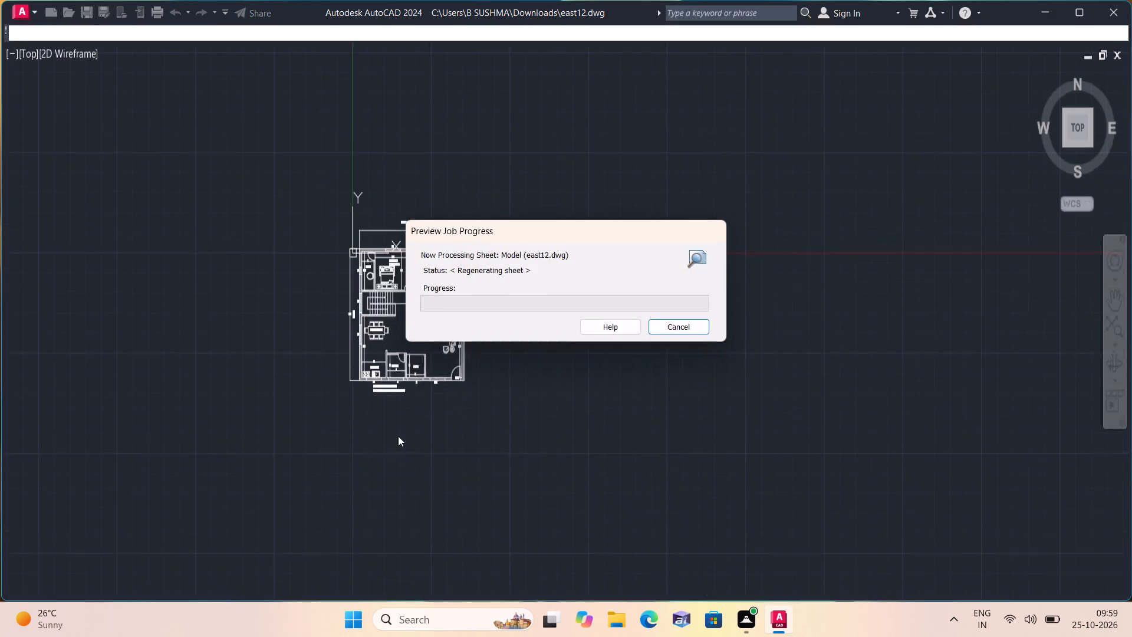
scroll(568, 215, "up", 2)
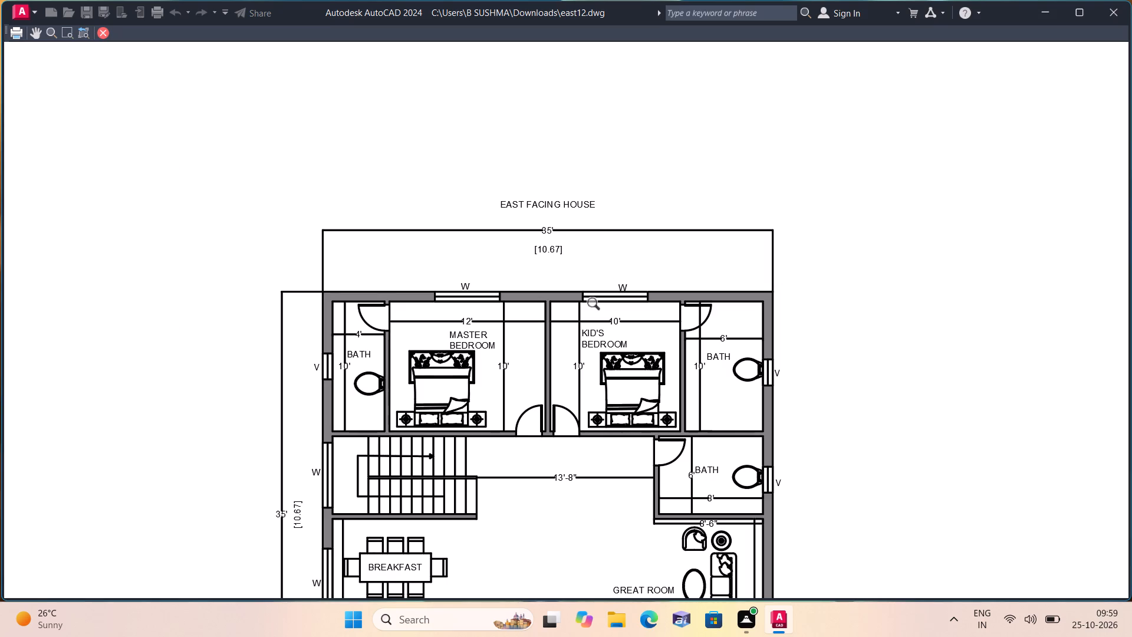
middle_click_drag(636, 351, 580, 240)
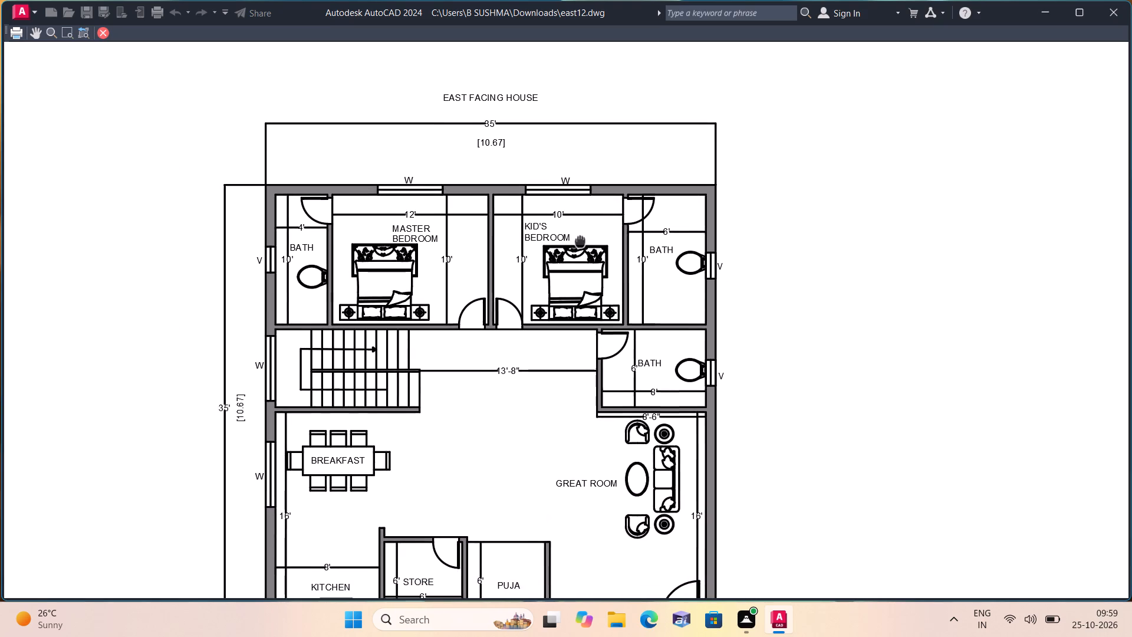
middle_click_drag(580, 240, 580, 211)
scroll(581, 208, "down", 1)
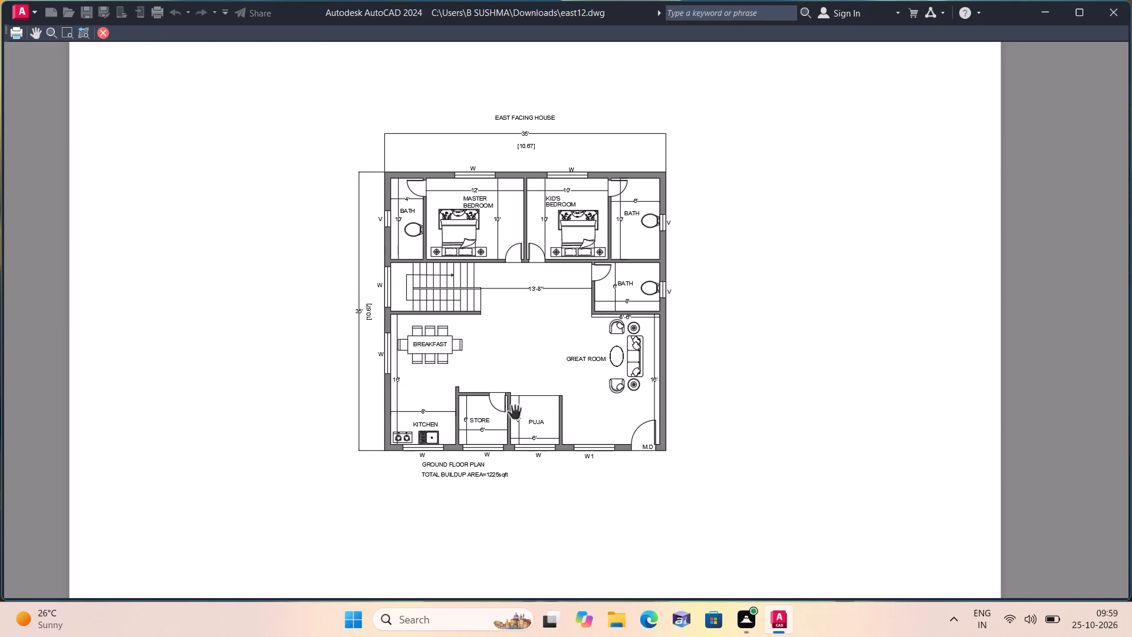
scroll(493, 417, "up", 6)
scroll(535, 347, "up", 4)
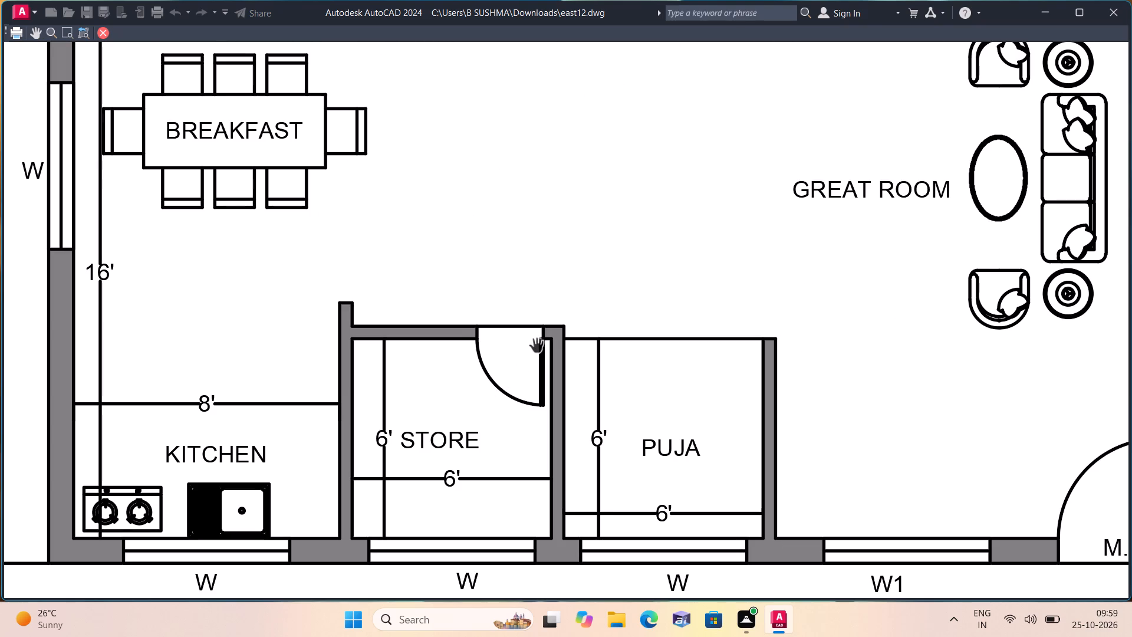
right_click(611, 270)
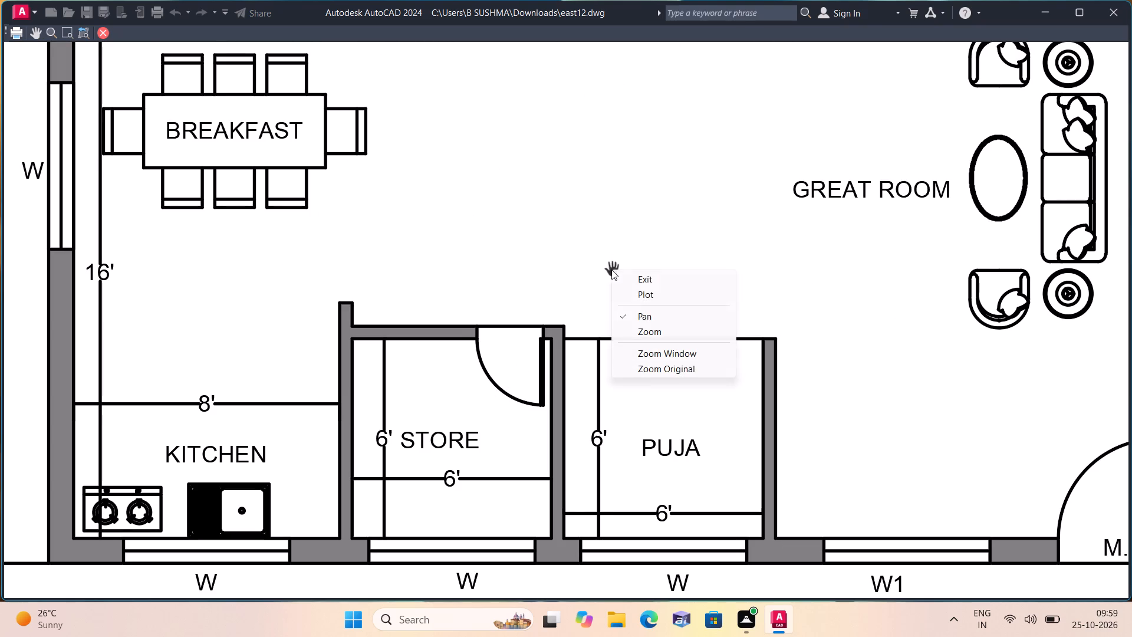
left_click(655, 281)
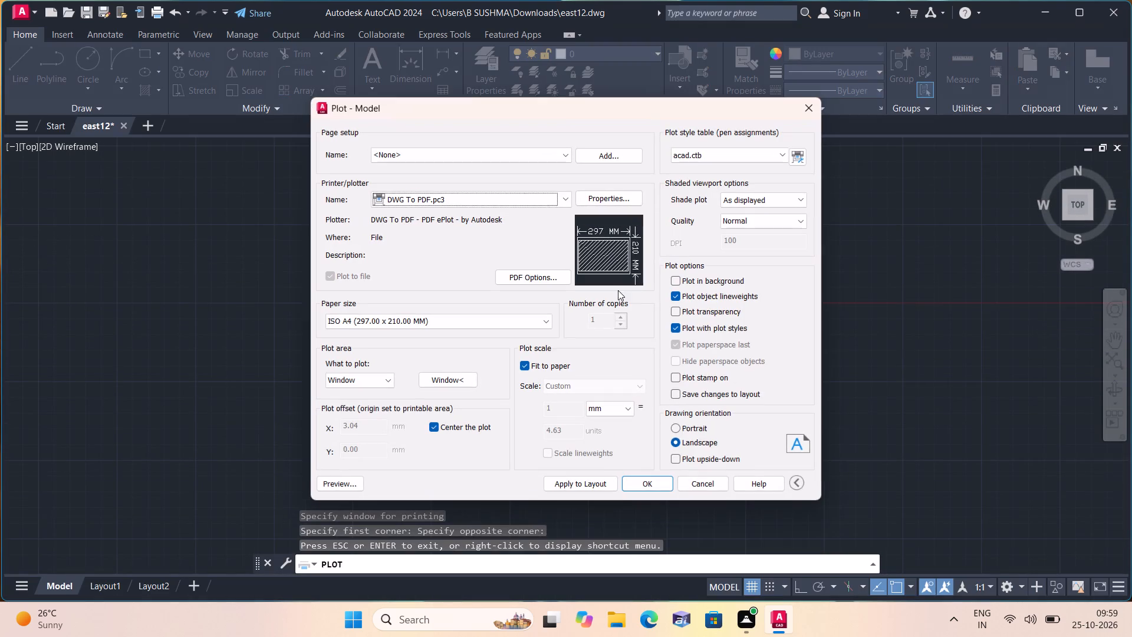
Apply the plot settings to the layout and plot to east12-Model.pdf in the Documents folder, dismissing the choice of app for opening the PDF.
left_click(577, 484)
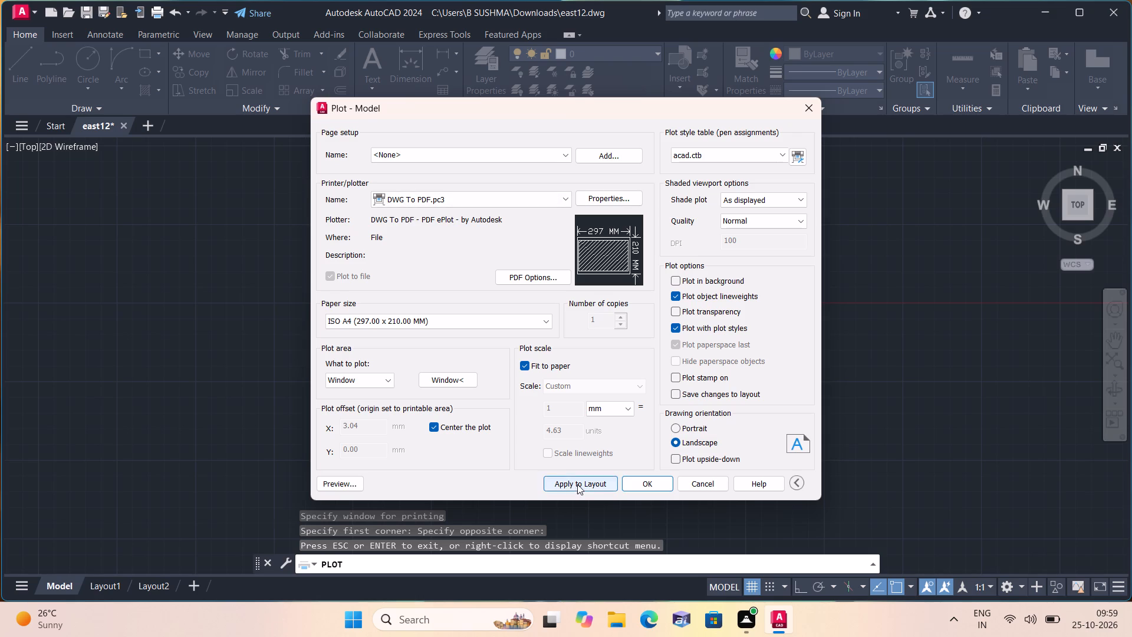
left_click(656, 484)
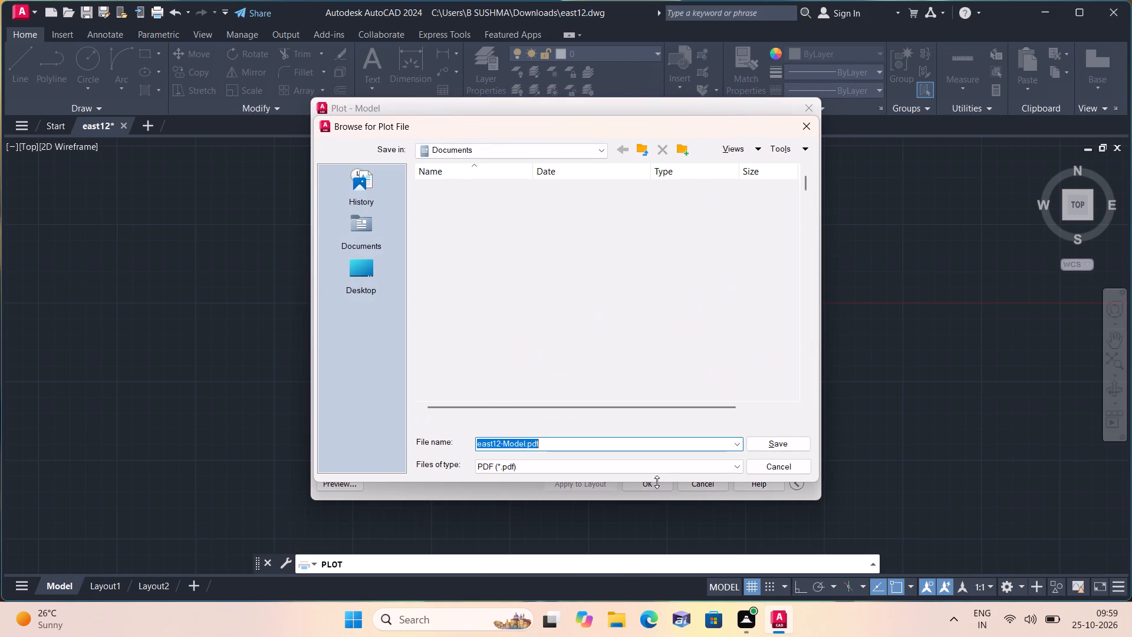
left_click(786, 443)
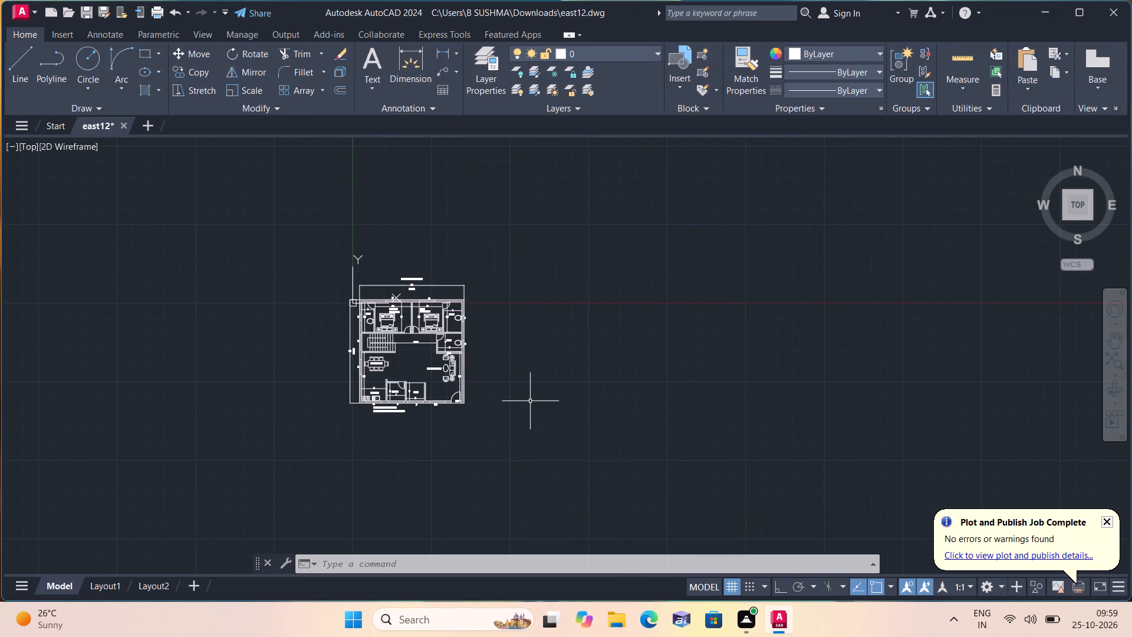
scroll(377, 376, "up", 6)
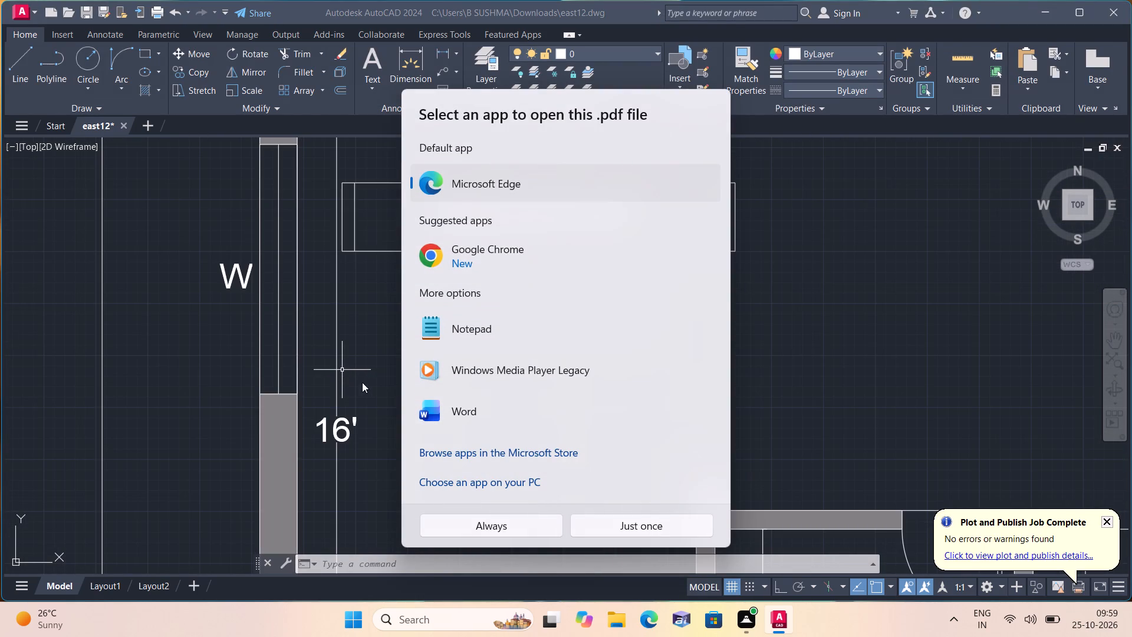
left_click(856, 298)
Examine the floor plan in model space, covering the kitchen, store, puja and great room, the bath and the bedrooms.
scroll(799, 300, "down", 2)
middle_click_drag(796, 300, 693, 174)
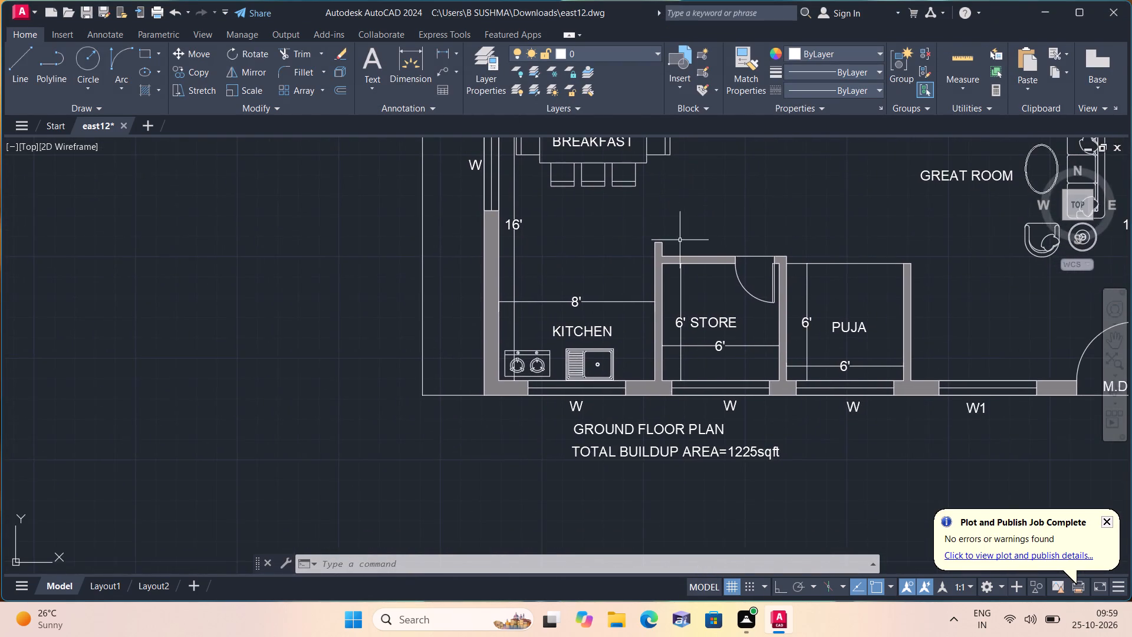
scroll(740, 265, "up", 3)
middle_click_drag(771, 262, 598, 265)
scroll(746, 259, "down", 3)
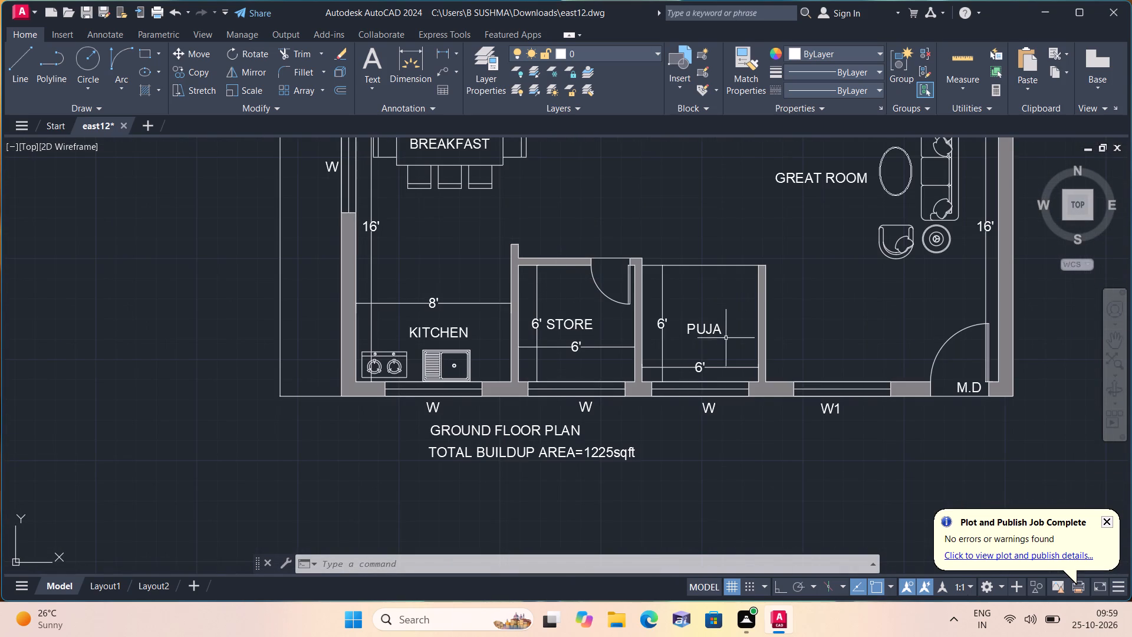
scroll(999, 382, "up", 1)
scroll(821, 272, "down", 4)
middle_click_drag(819, 272, 783, 429)
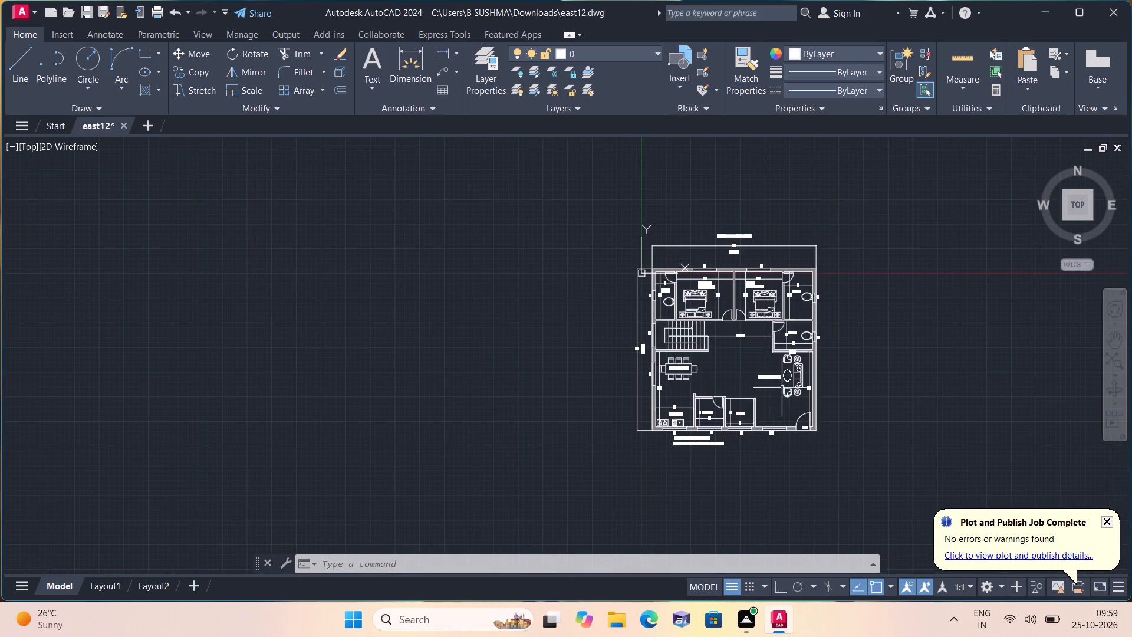
scroll(693, 283, "up", 3)
scroll(639, 264, "up", 3)
scroll(706, 378, "down", 1)
middle_click_drag(705, 378, 702, 377)
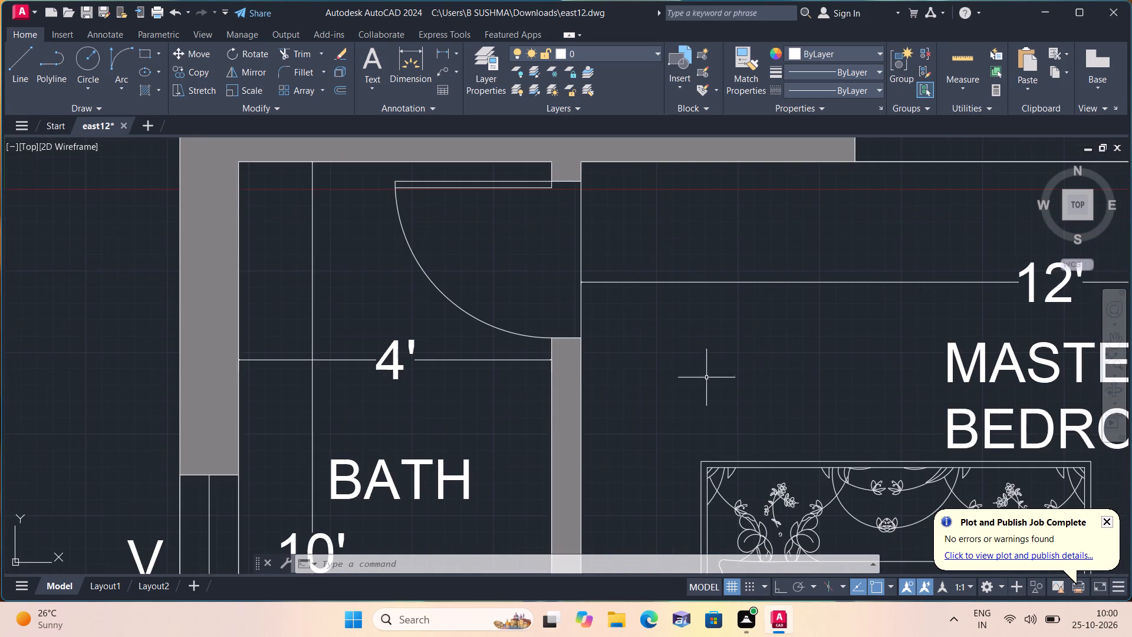
scroll(702, 377, "down", 1)
middle_click_drag(702, 377, 656, 279)
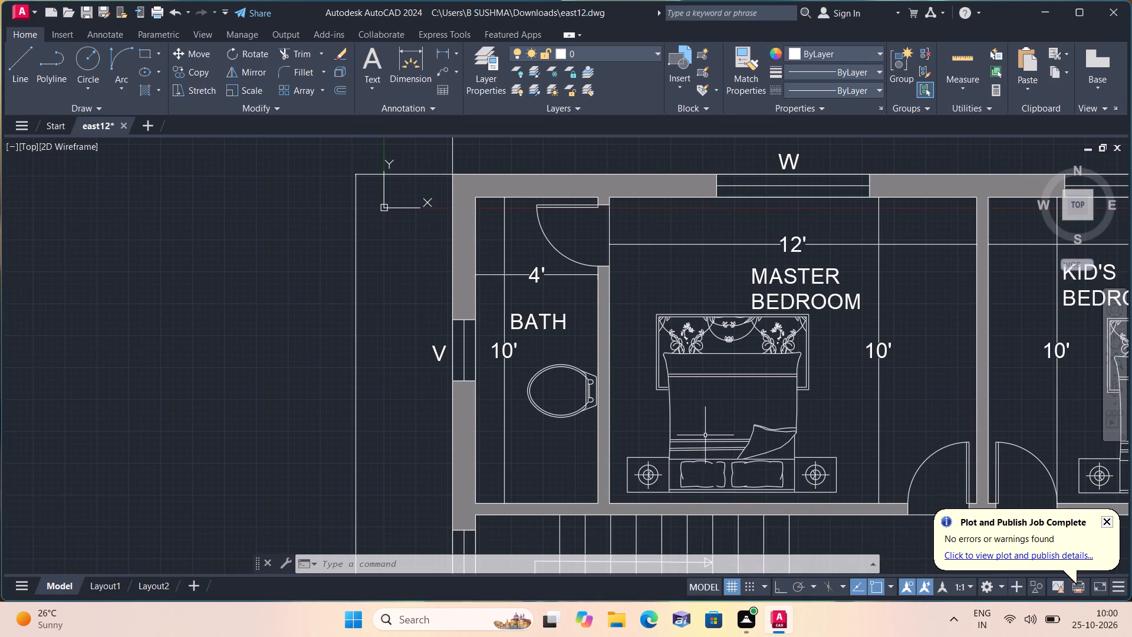
scroll(713, 406, "down", 2)
middle_click_drag(699, 377, 645, 312)
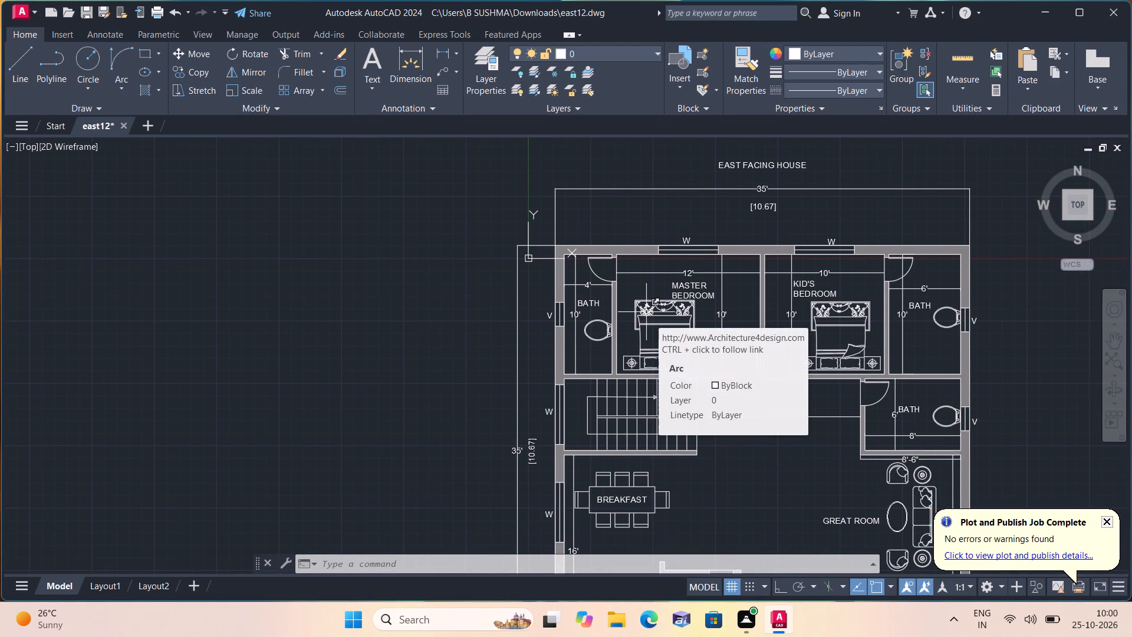
Examine the master bedroom closely, including its bed block, side tables and the adjoining bath.
scroll(646, 312, "down", 1)
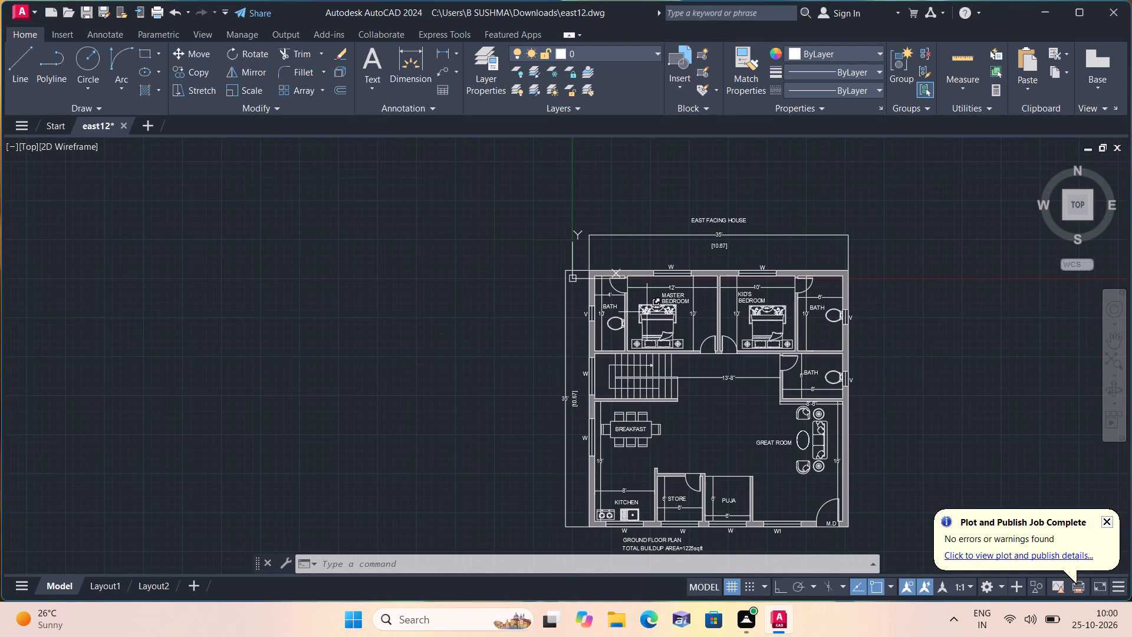
scroll(647, 312, "up", 2)
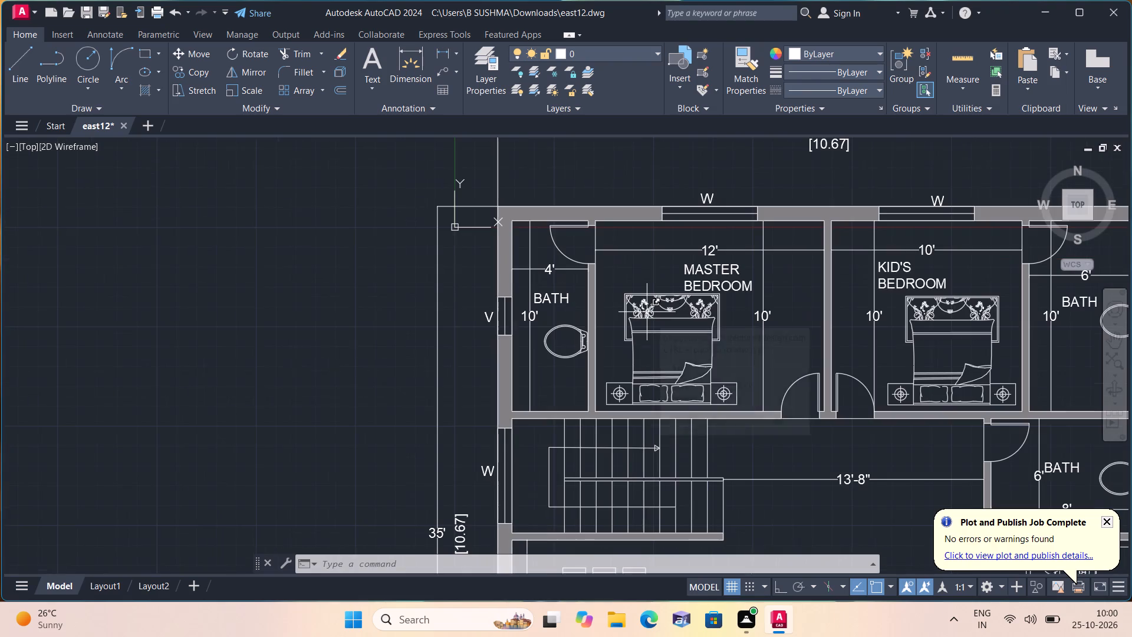
scroll(647, 312, "up", 1)
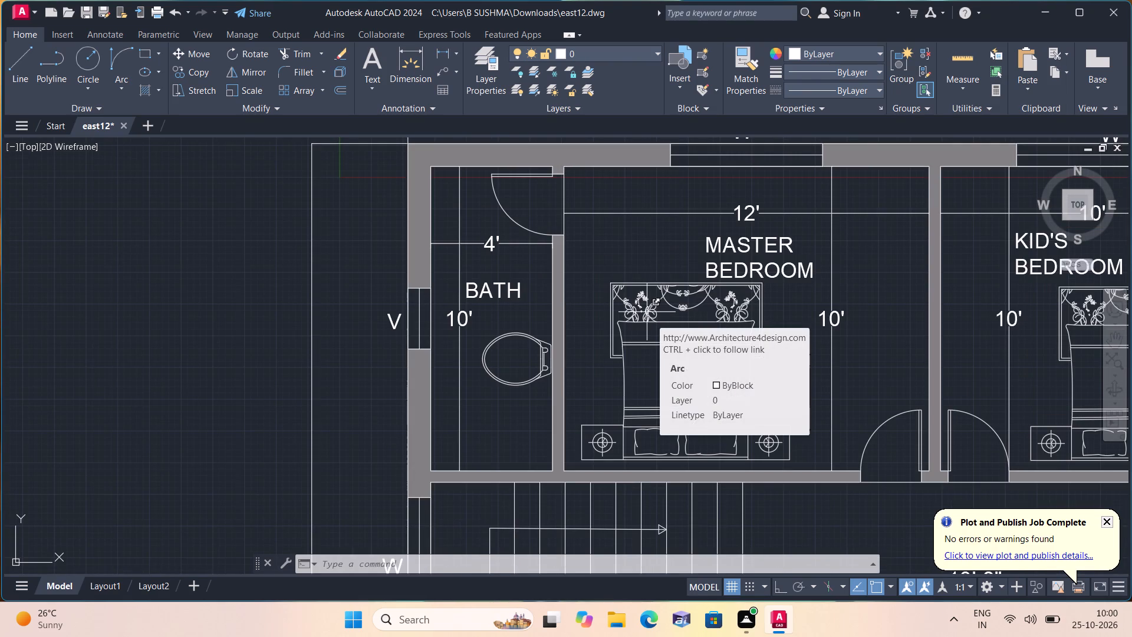
scroll(647, 312, "up", 1)
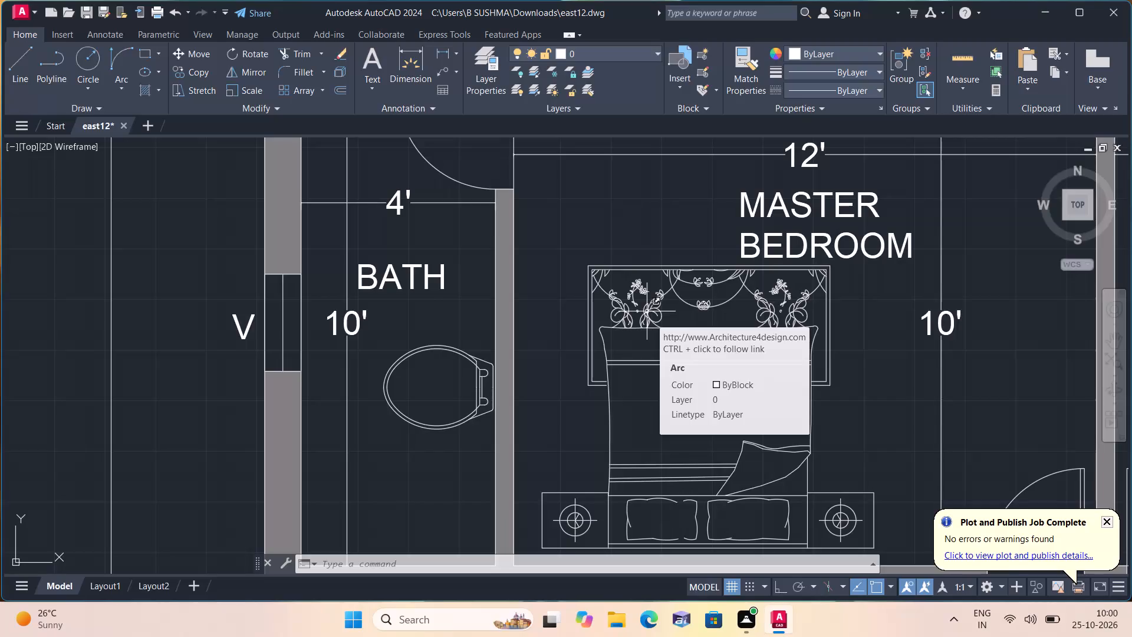
scroll(647, 311, "up", 1)
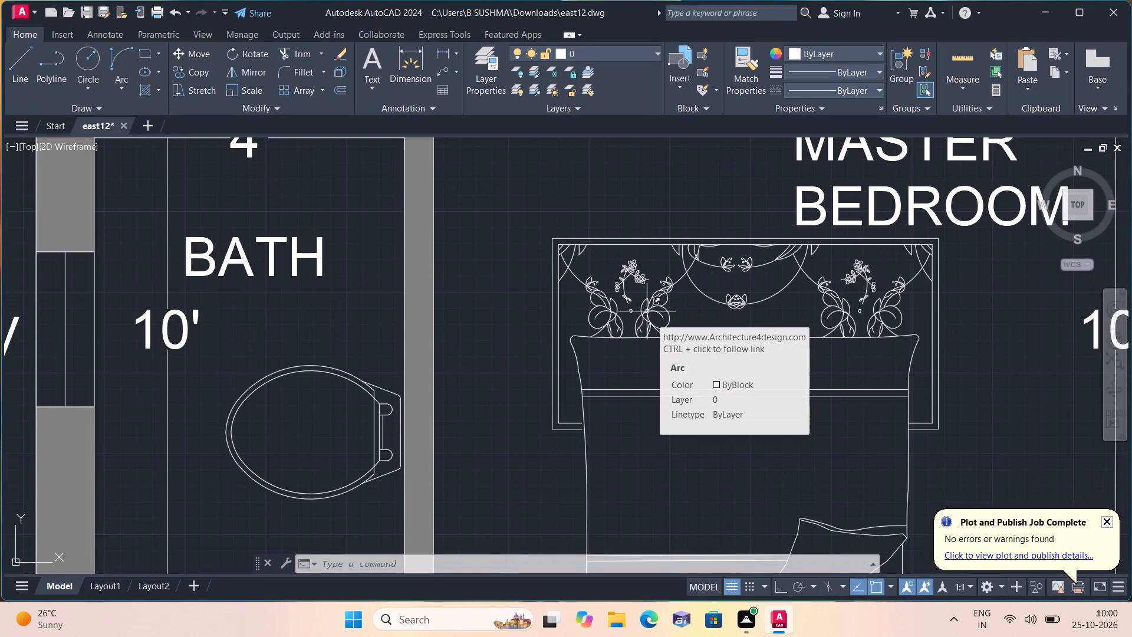
scroll(647, 311, "down", 1)
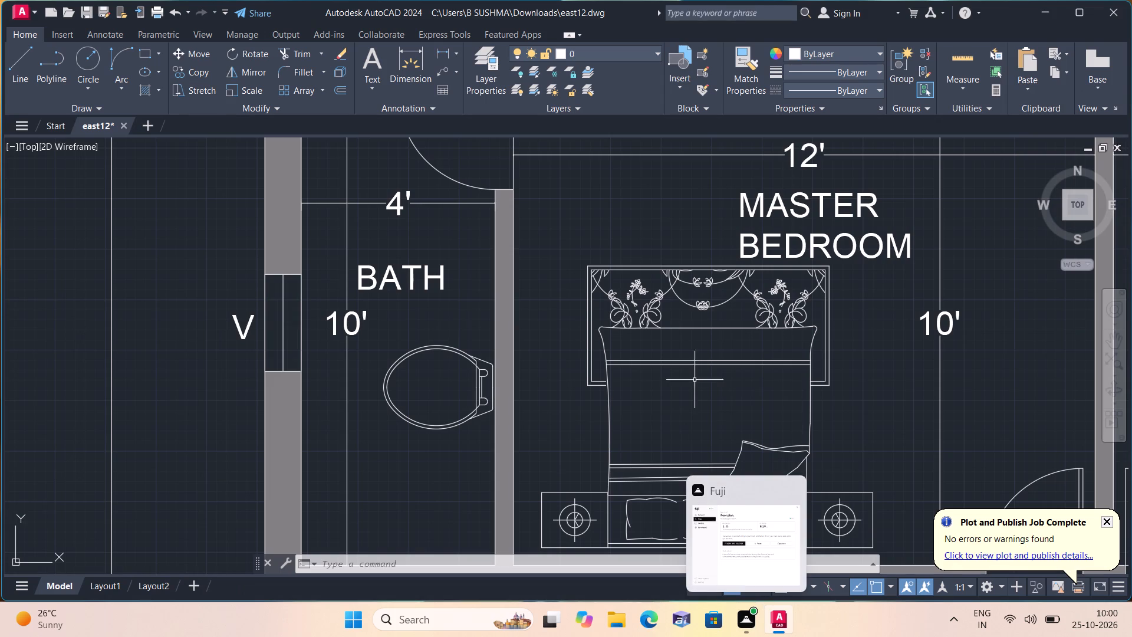
scroll(653, 345, "up", 1)
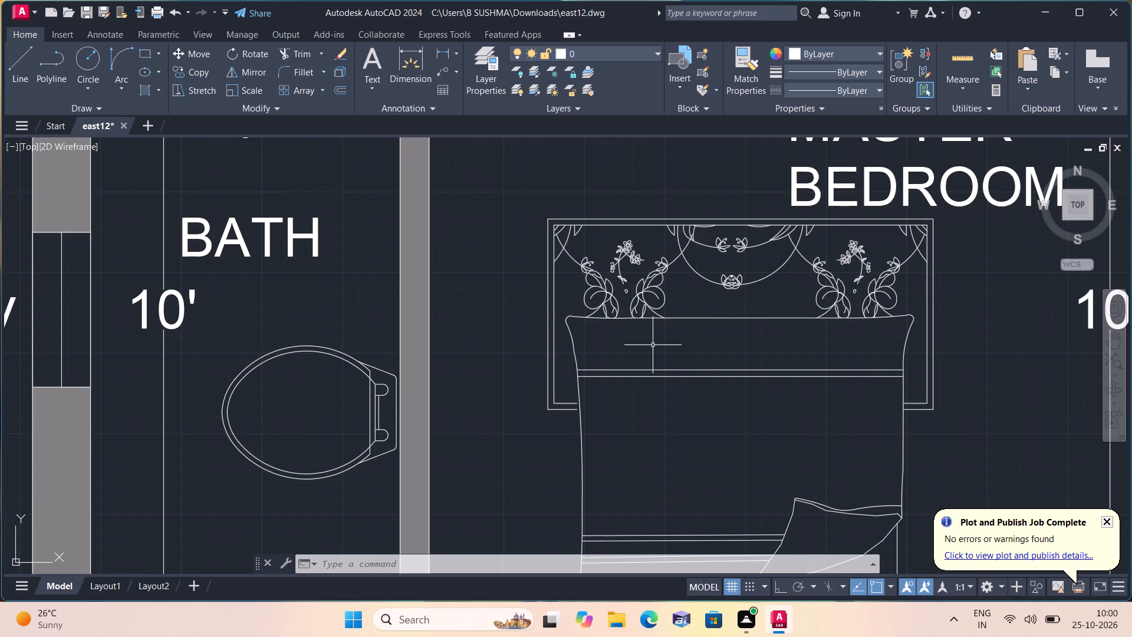
scroll(653, 345, "up", 1)
middle_click_drag(652, 345, 645, 337)
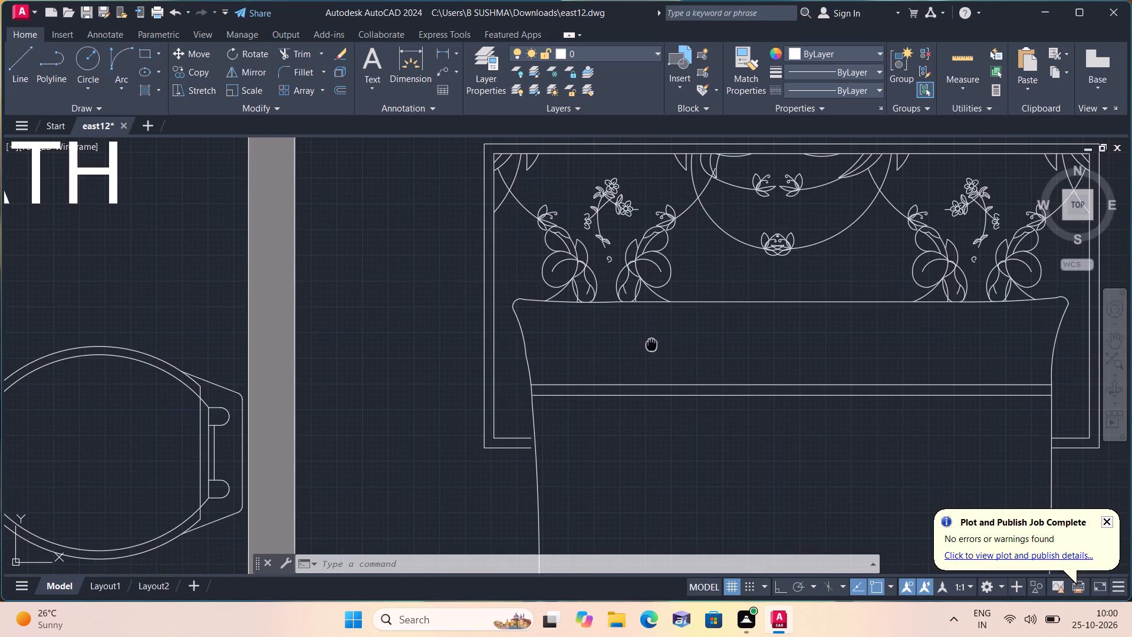
middle_click_drag(645, 337, 604, 273)
scroll(589, 259, "down", 1)
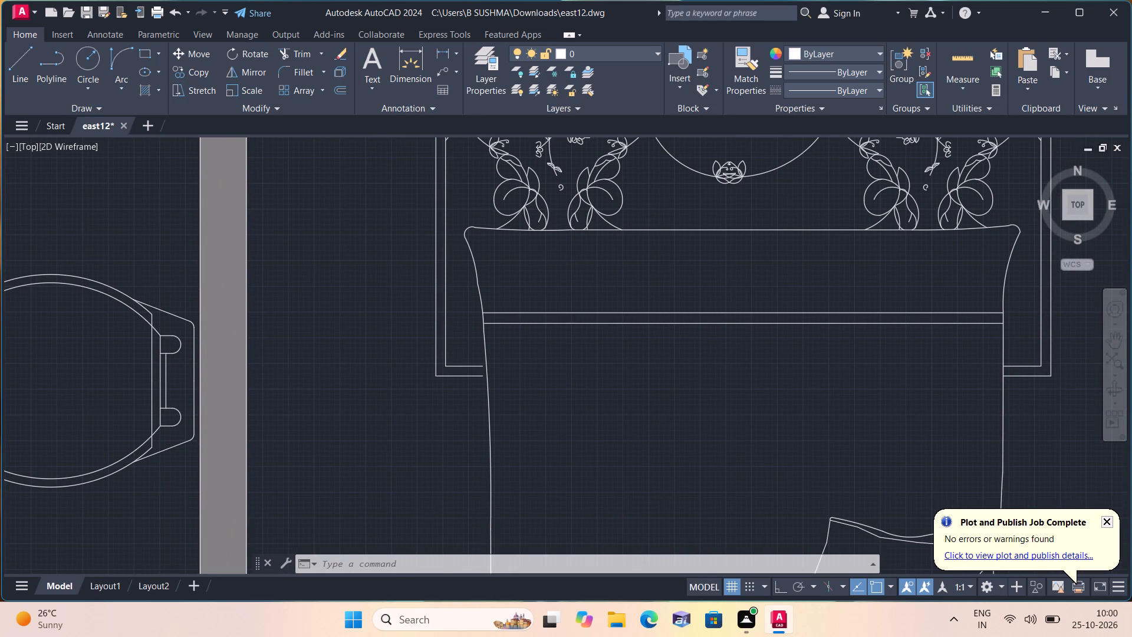
middle_click_drag(590, 265, 512, 150)
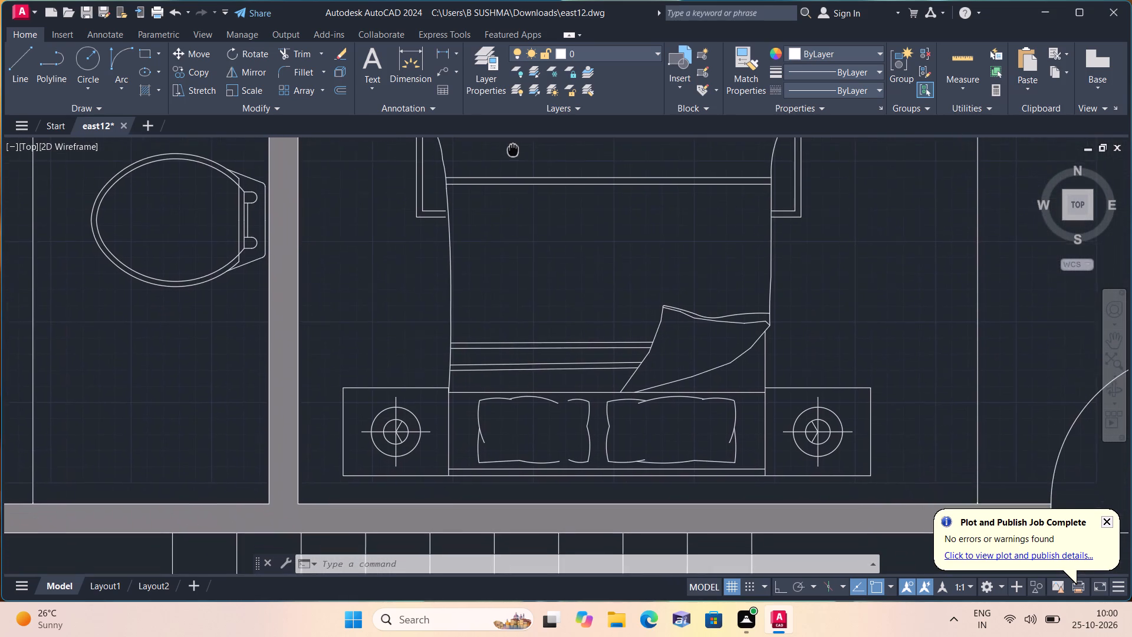
middle_click_drag(512, 150, 509, 143)
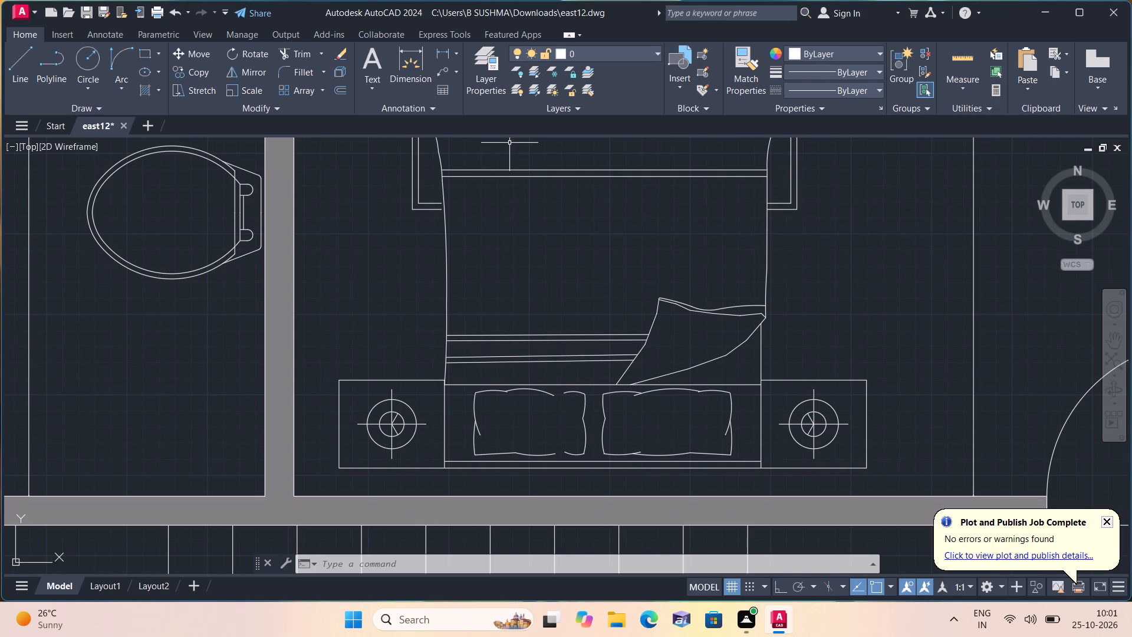
scroll(509, 143, "down", 1)
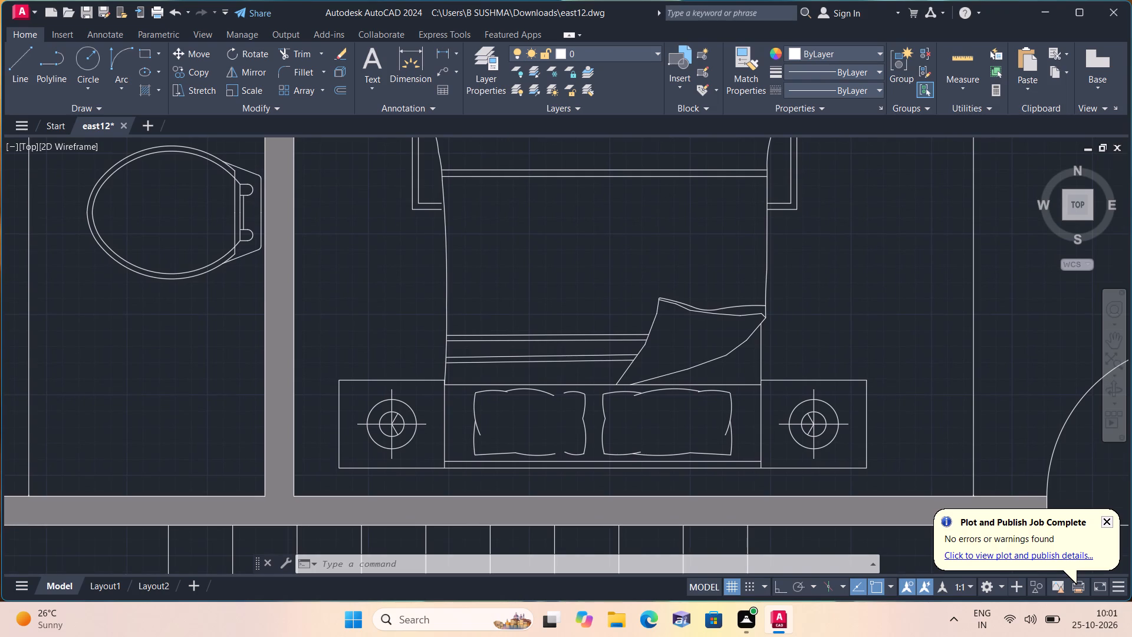